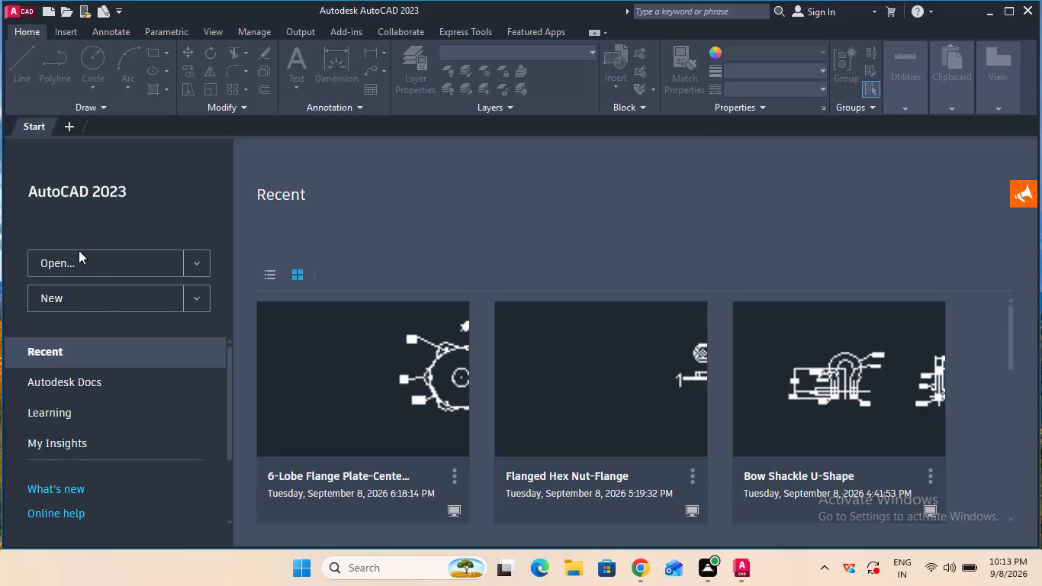
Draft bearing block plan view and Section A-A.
Create a new blank drawing.
left_click(106, 295)
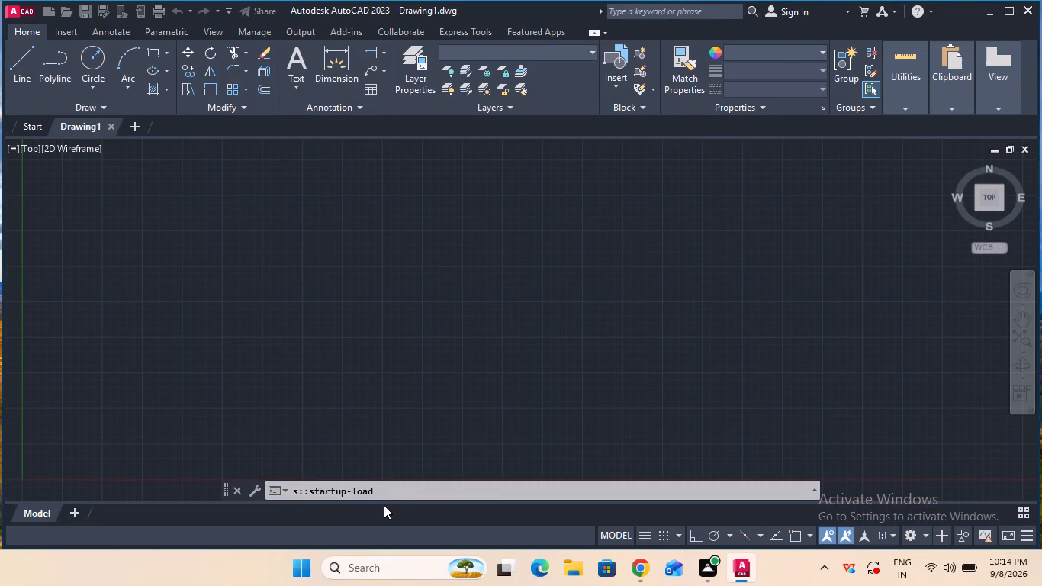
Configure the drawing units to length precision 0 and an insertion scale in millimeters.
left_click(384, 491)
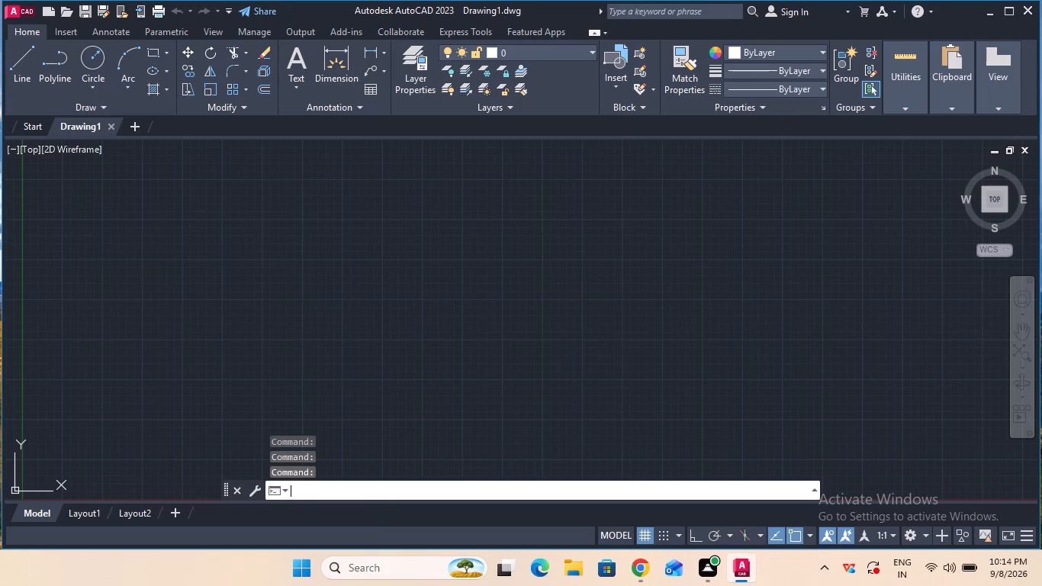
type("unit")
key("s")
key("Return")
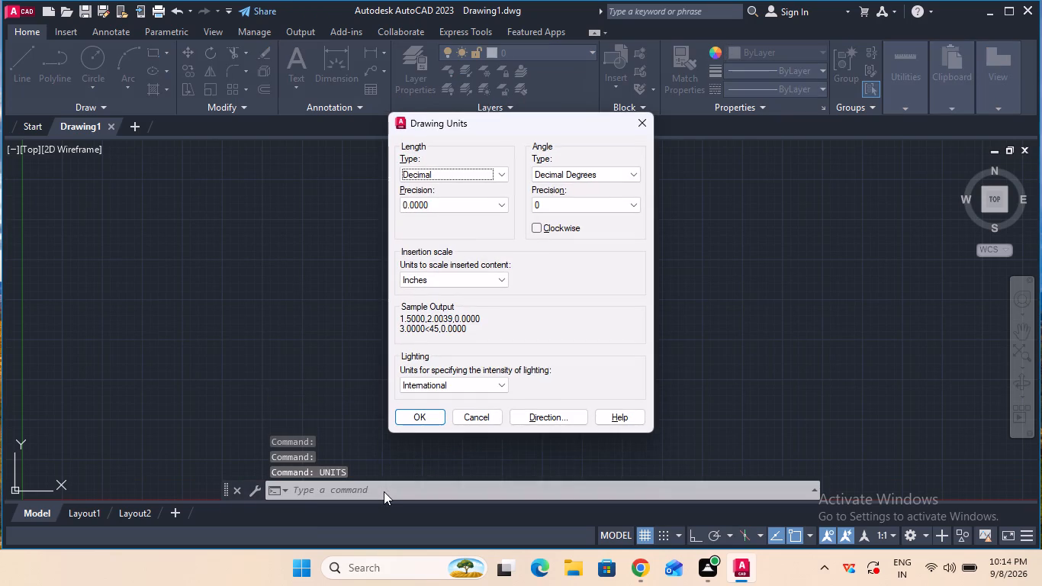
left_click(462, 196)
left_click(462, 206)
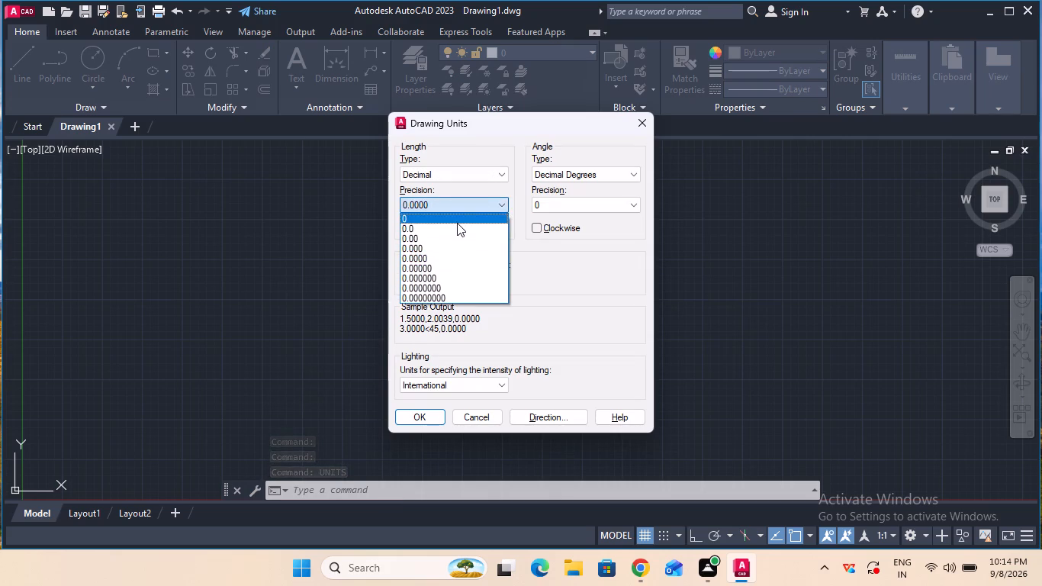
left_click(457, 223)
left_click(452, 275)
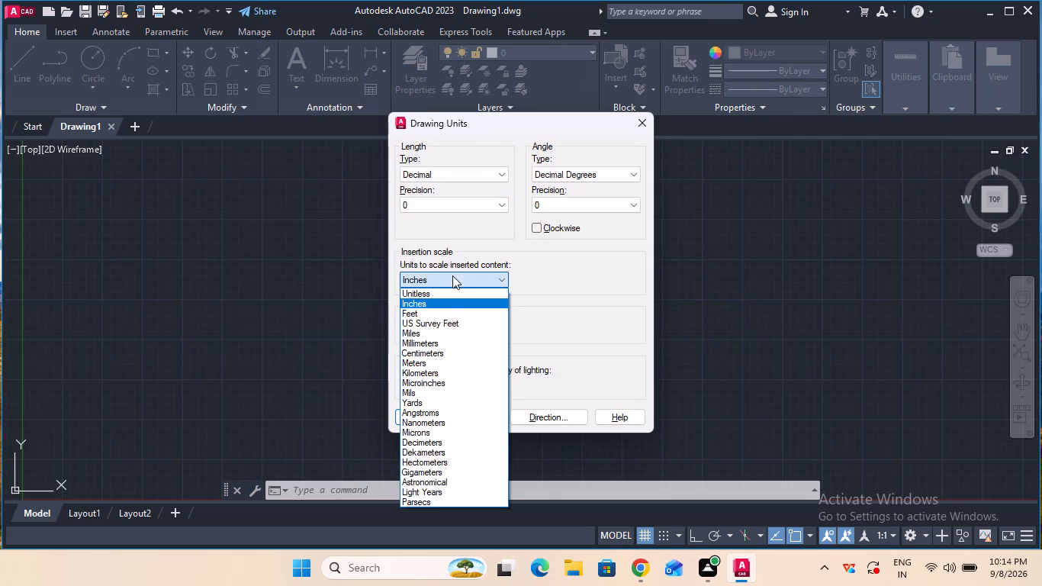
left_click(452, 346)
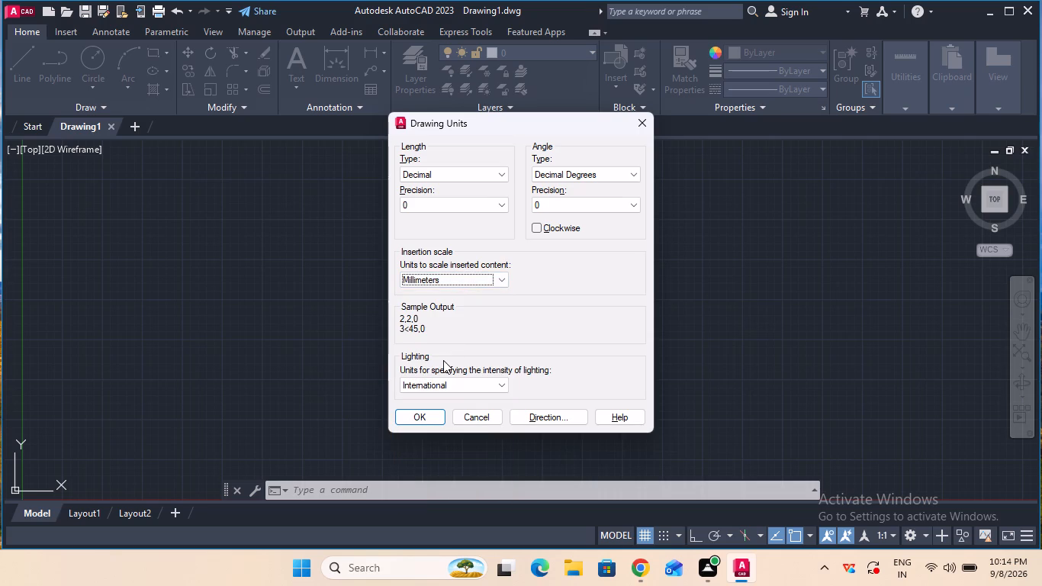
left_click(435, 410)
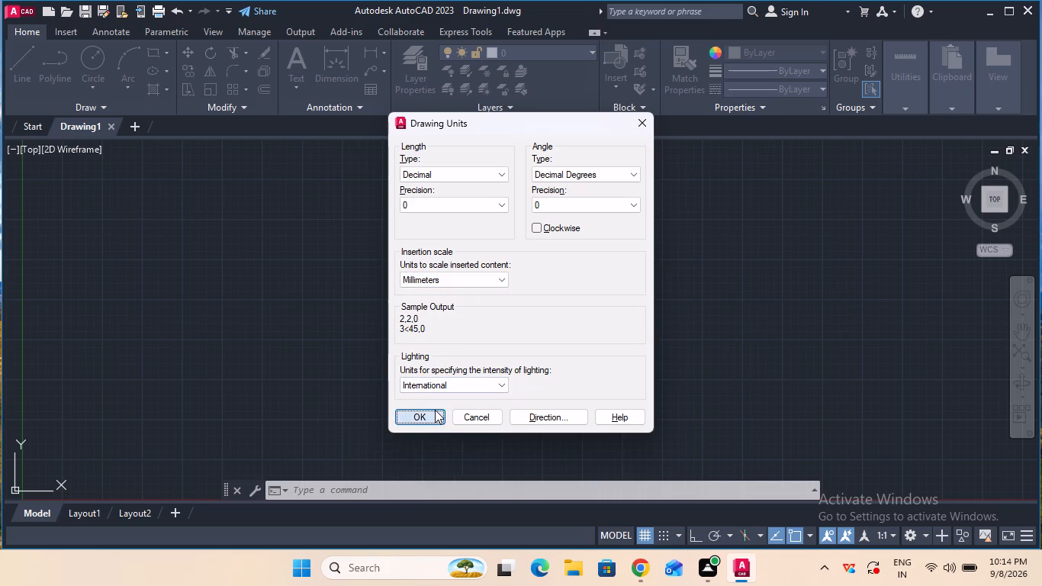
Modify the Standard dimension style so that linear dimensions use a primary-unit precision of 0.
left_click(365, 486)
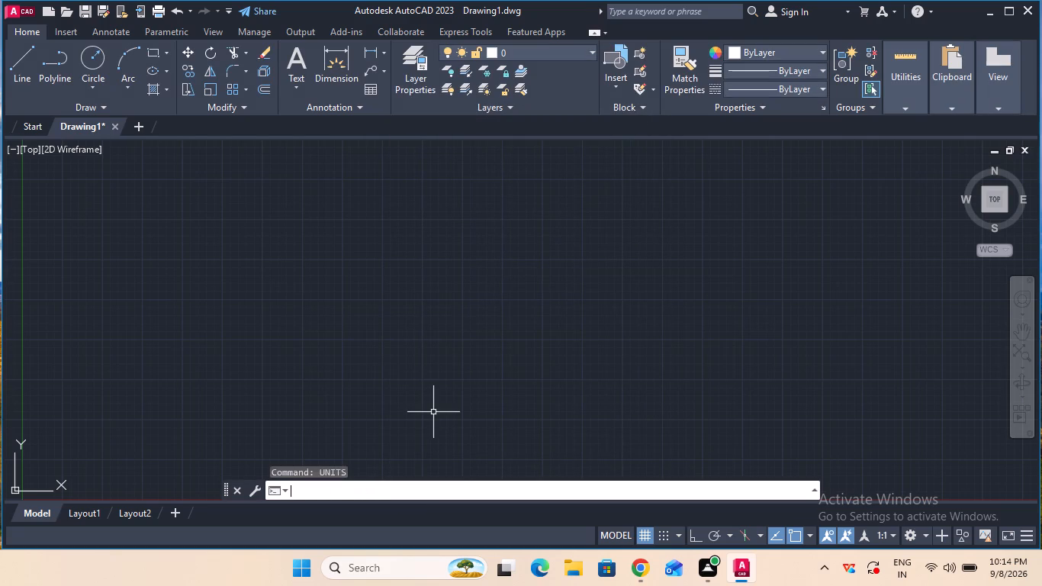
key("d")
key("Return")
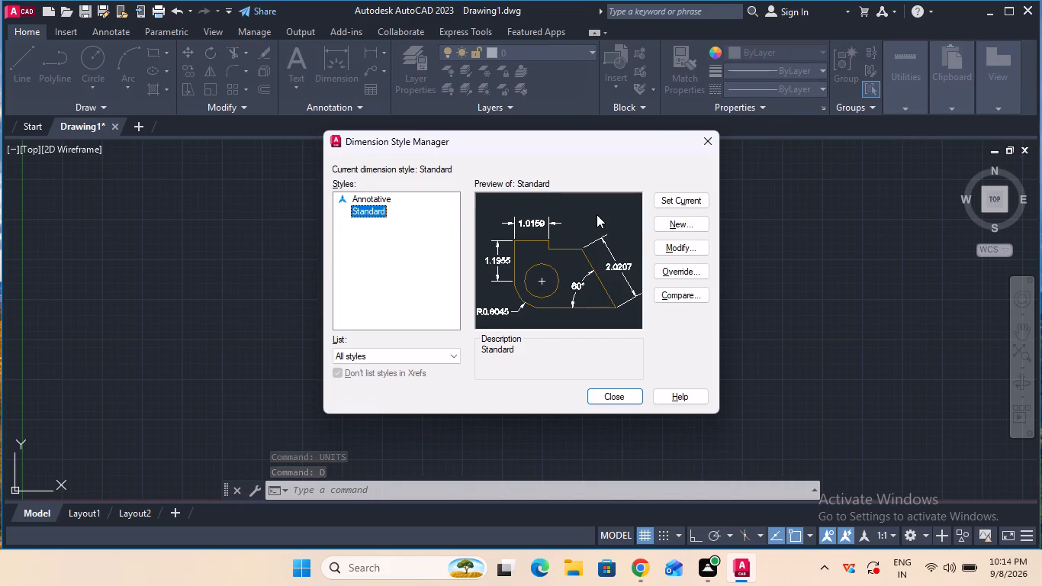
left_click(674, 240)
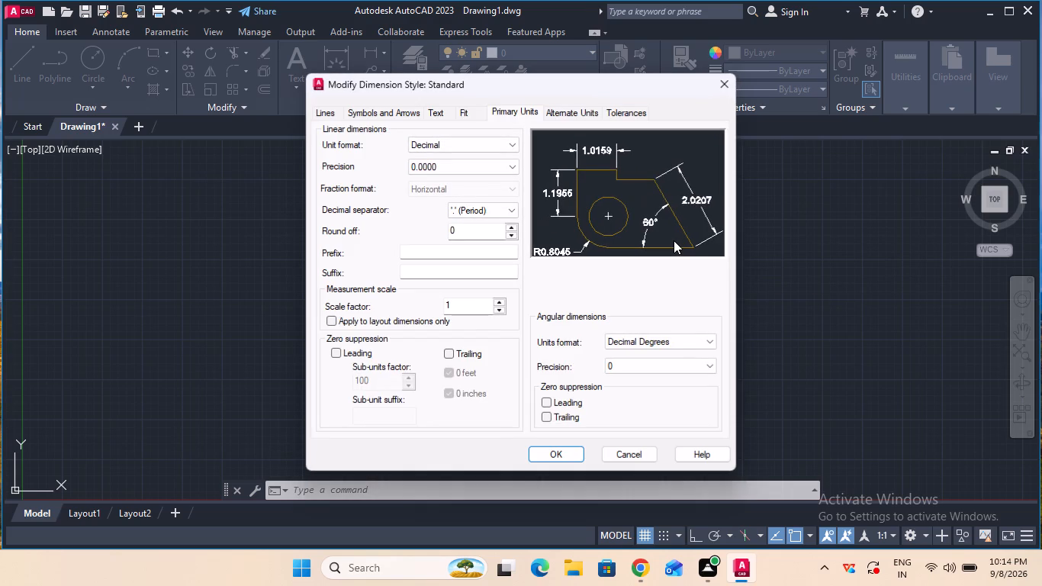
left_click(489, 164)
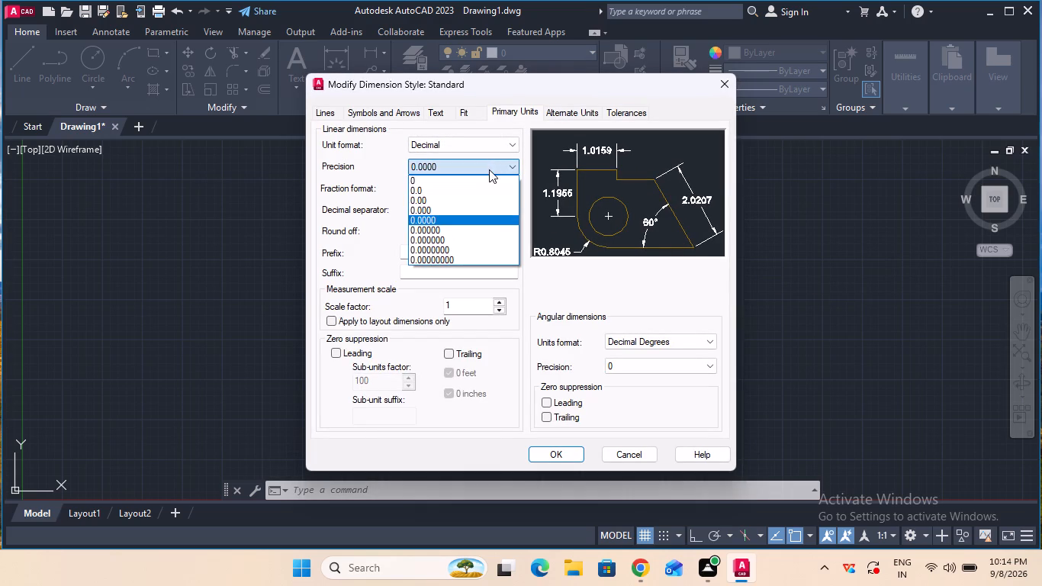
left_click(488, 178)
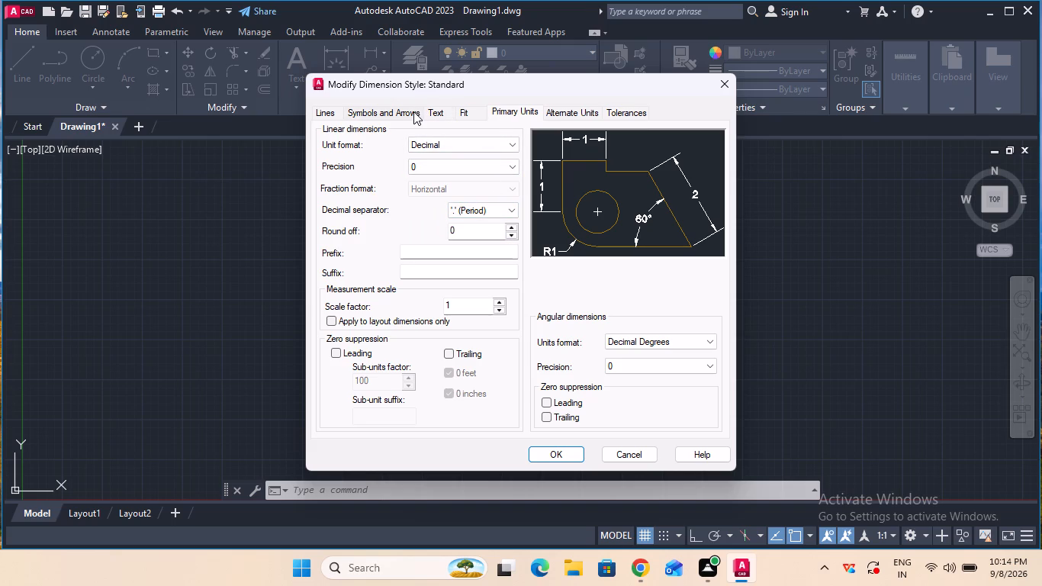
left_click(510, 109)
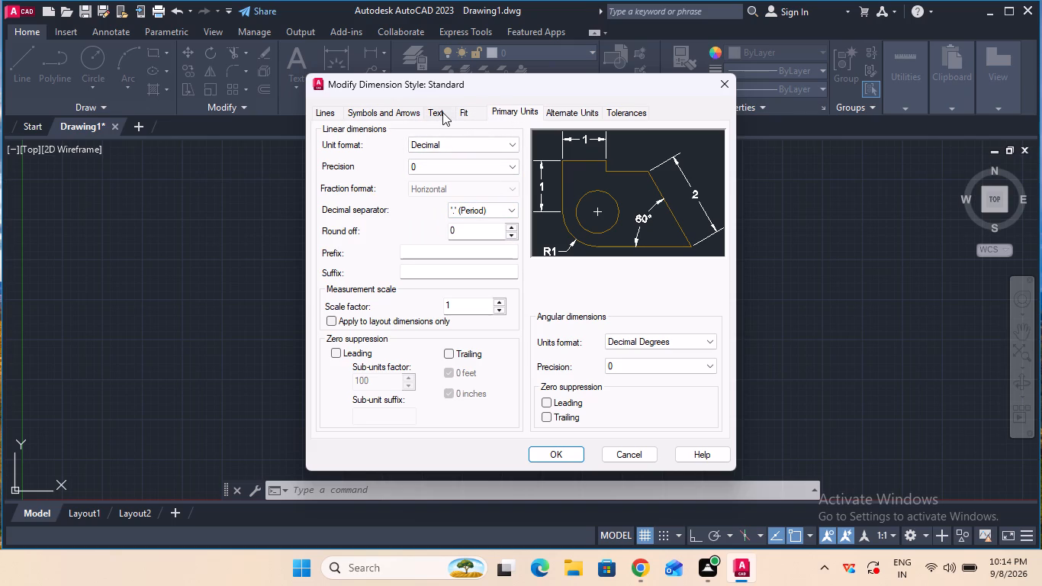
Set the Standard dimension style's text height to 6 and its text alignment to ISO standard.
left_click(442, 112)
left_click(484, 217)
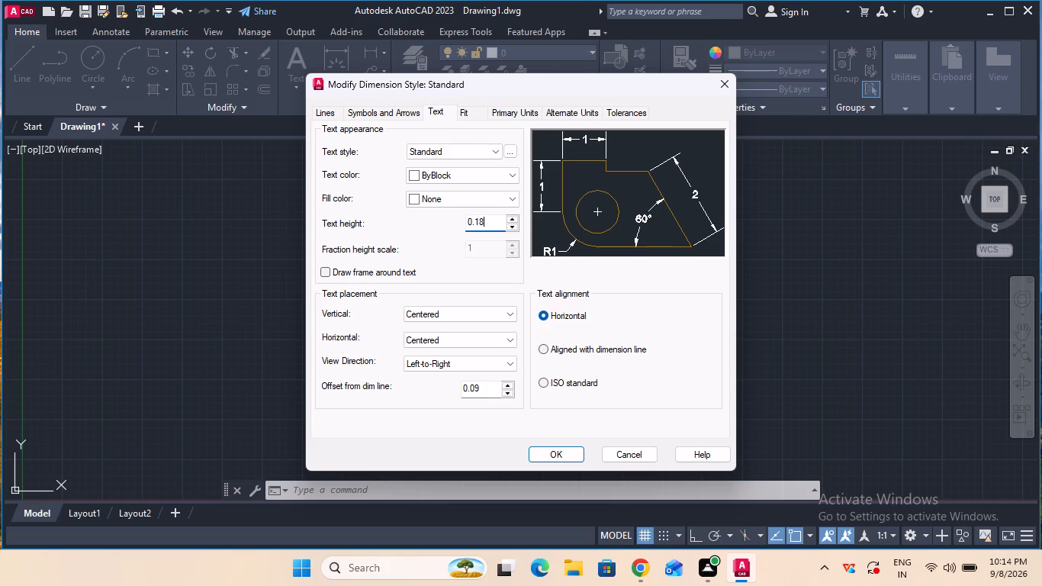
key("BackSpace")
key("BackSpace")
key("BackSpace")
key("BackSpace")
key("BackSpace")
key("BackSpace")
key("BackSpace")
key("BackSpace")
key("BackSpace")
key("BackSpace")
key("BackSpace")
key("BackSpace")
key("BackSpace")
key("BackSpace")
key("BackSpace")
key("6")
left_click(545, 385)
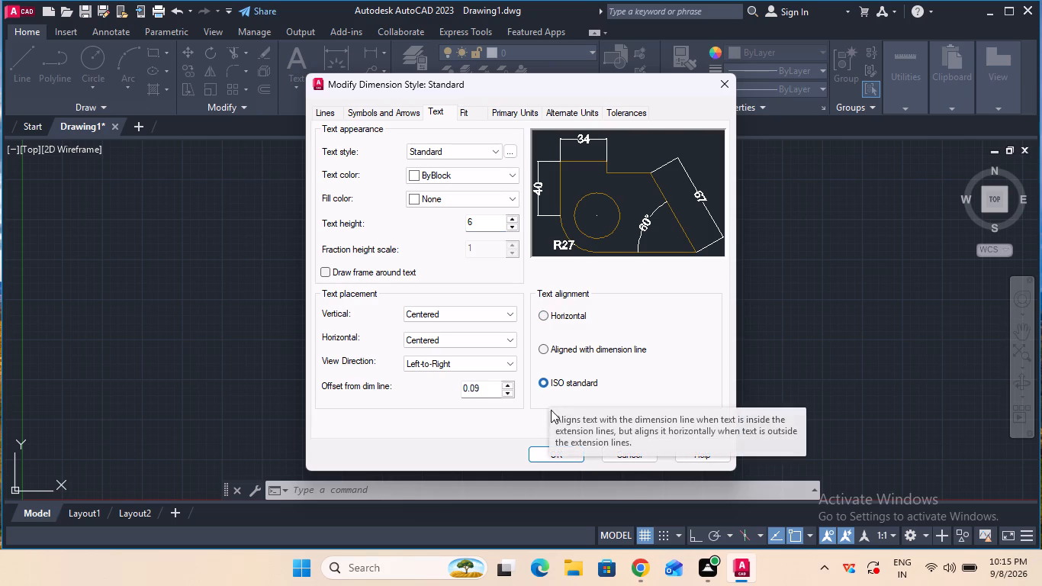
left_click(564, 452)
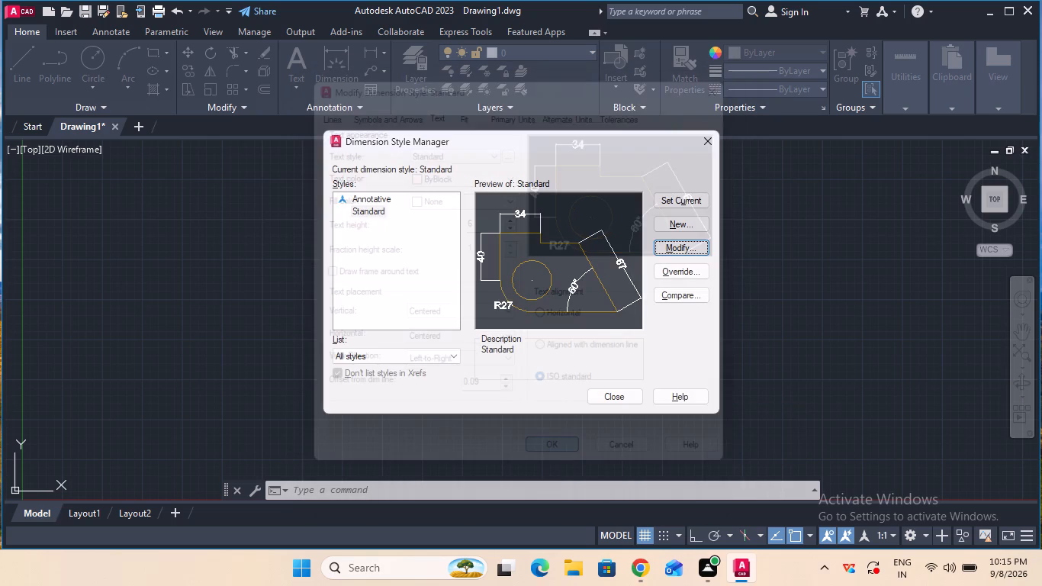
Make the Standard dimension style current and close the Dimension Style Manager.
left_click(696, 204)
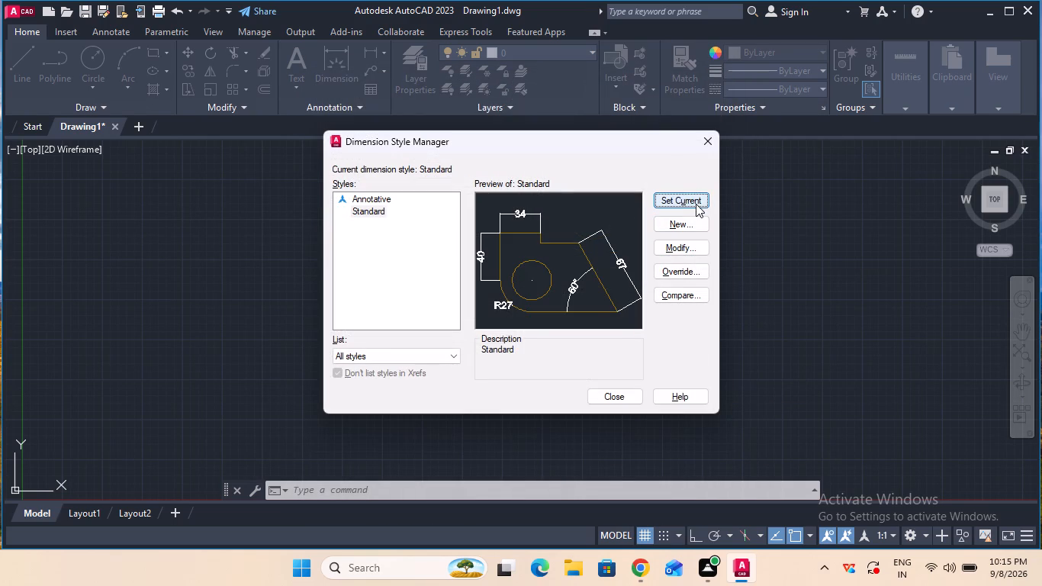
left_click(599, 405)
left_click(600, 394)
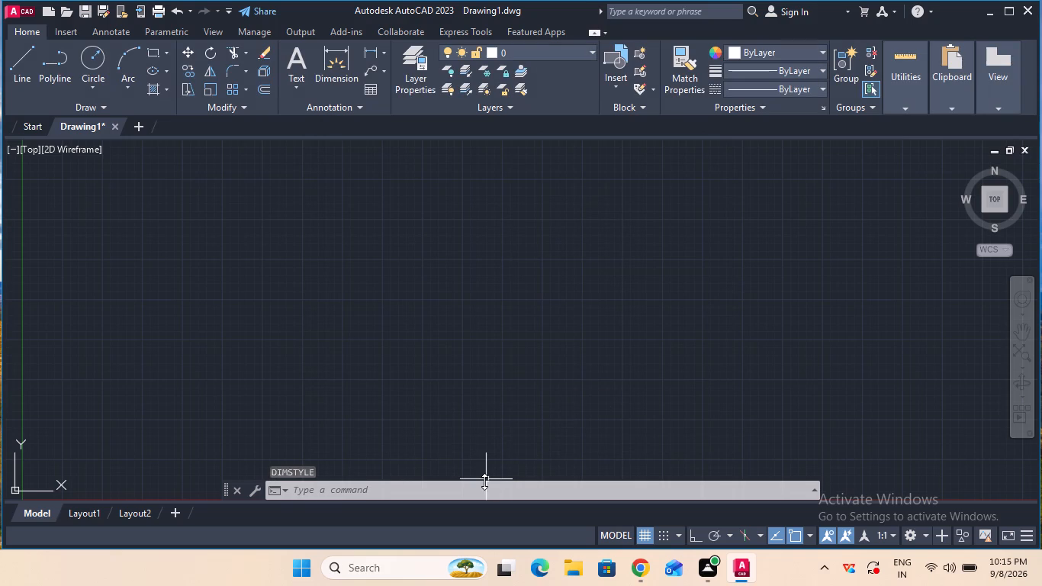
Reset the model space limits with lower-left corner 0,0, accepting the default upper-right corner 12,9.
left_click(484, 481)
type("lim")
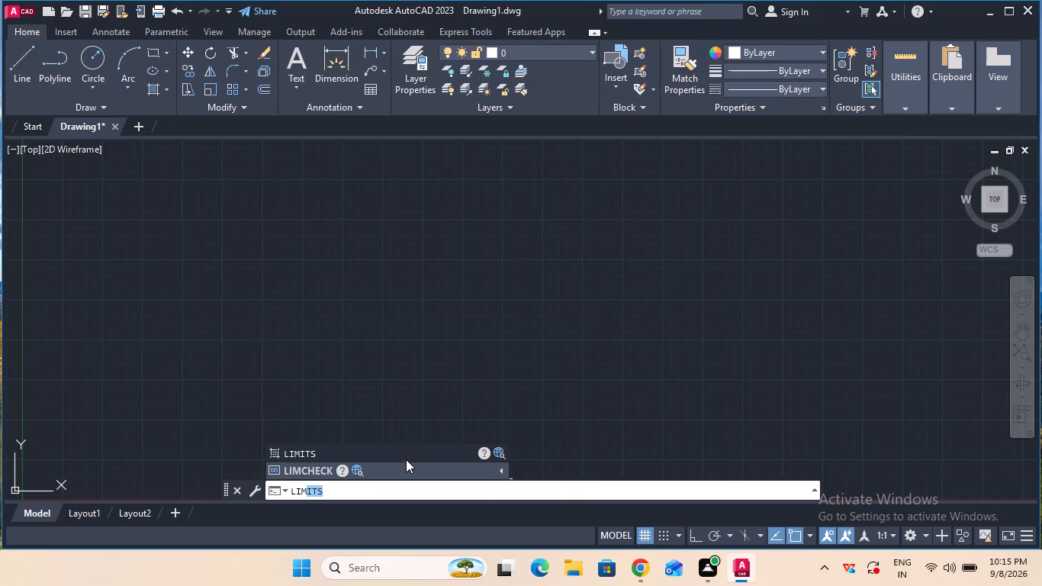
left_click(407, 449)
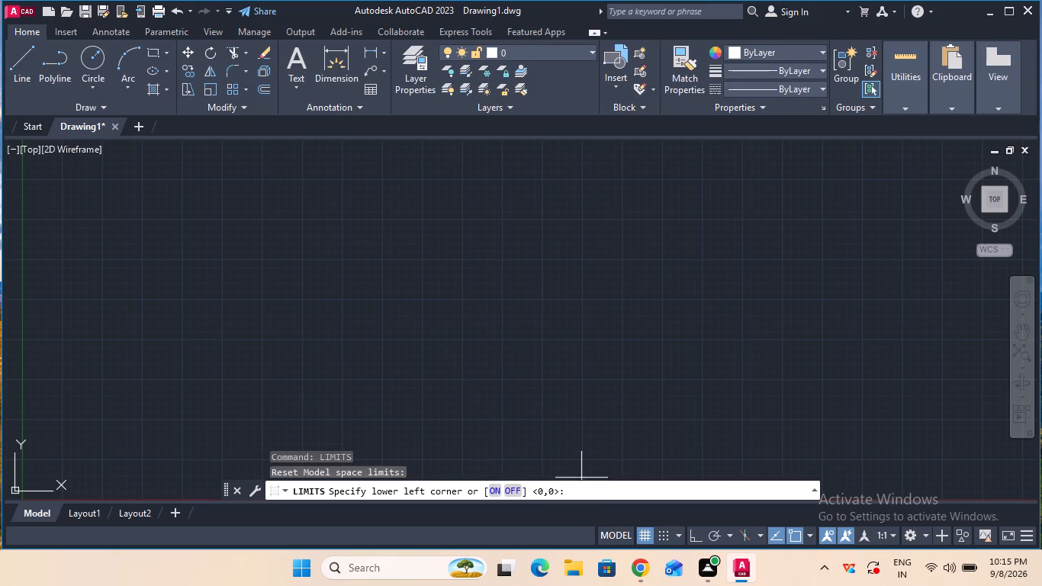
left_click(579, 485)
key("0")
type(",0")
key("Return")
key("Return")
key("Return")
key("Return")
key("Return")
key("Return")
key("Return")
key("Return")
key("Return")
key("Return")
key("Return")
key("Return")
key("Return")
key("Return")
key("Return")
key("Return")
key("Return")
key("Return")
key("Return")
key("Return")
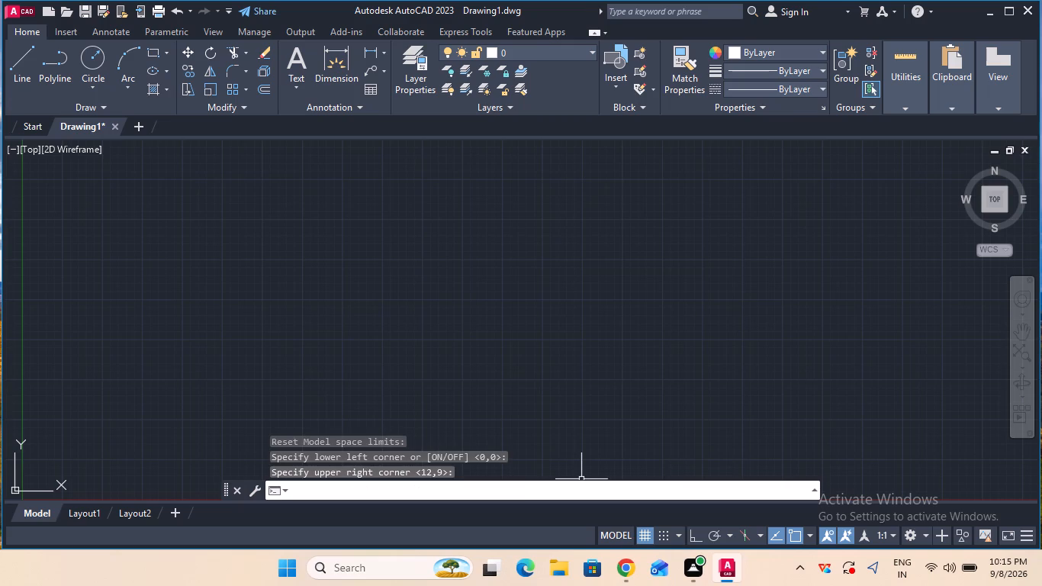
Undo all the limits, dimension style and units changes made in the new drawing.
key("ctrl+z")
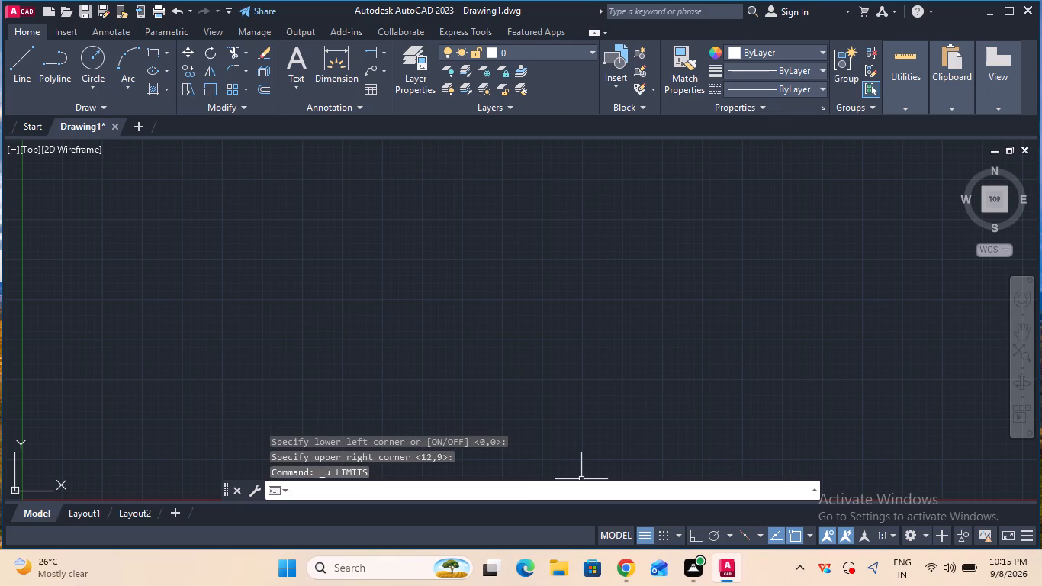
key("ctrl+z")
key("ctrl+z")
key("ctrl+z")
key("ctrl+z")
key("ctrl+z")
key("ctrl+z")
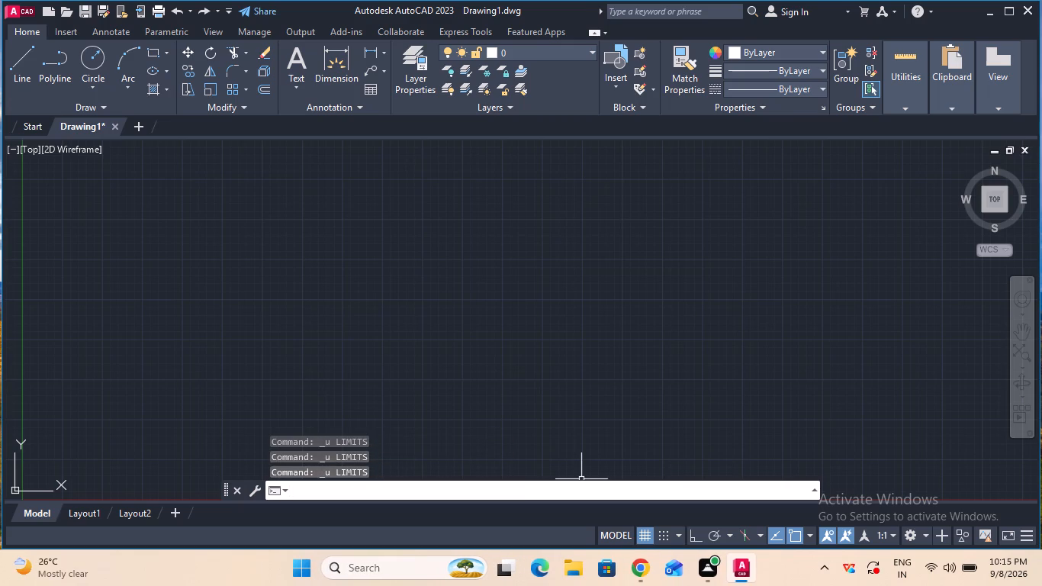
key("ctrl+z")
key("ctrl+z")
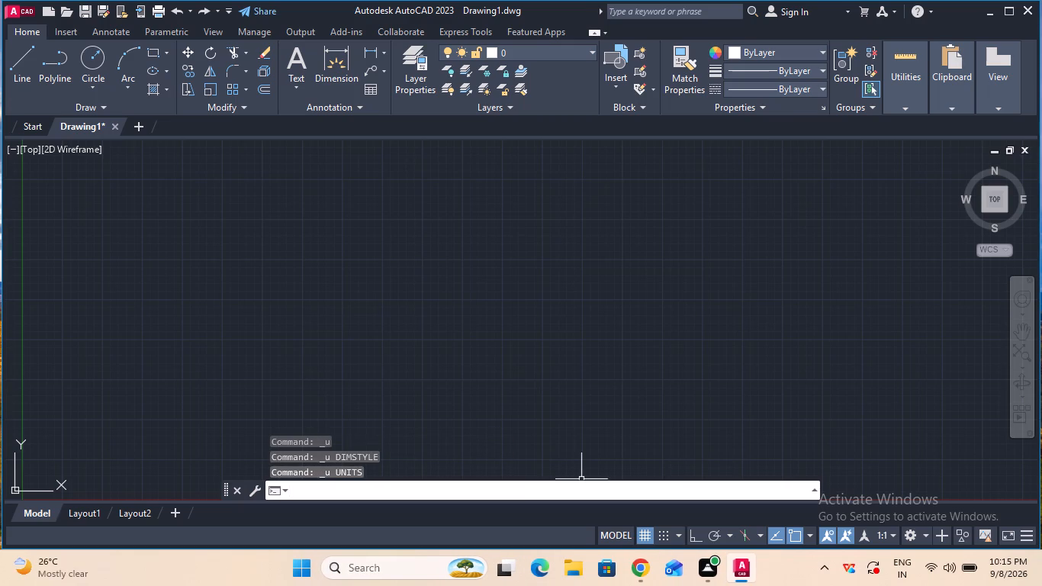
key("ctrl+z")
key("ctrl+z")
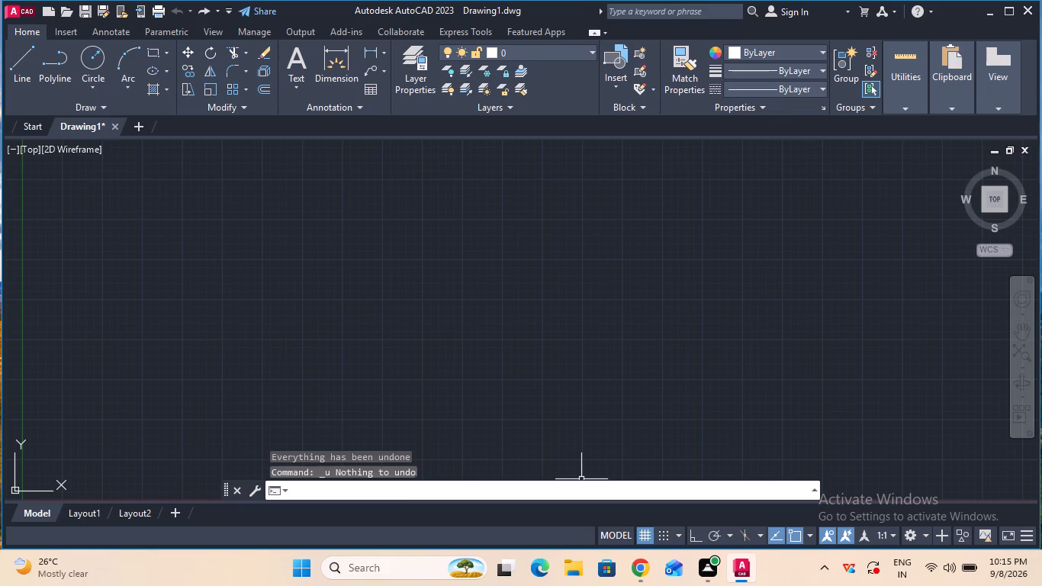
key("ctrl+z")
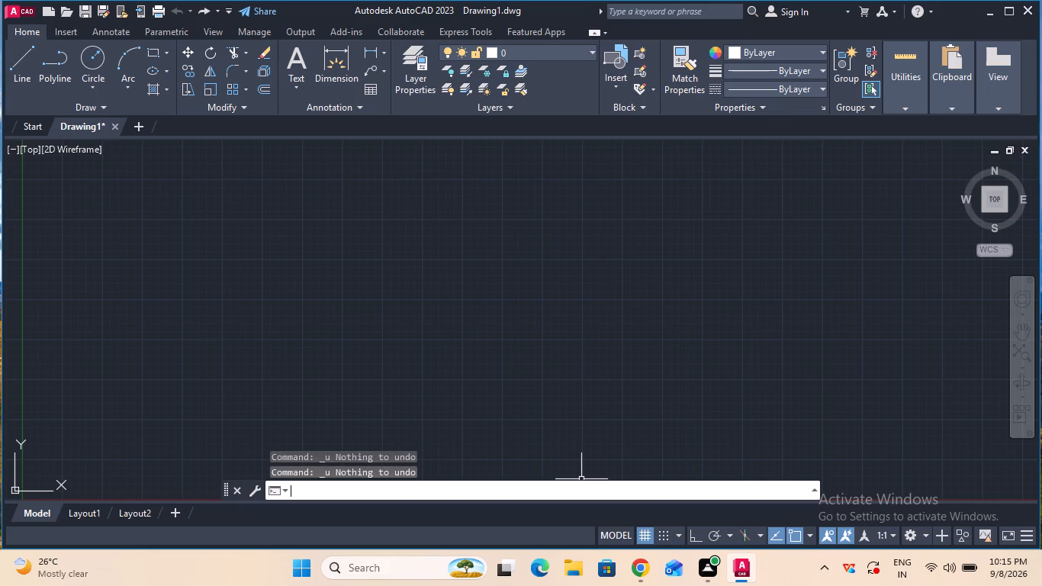
Turn on command log file recording with the LOGFILEON command.
key("l")
key("o")
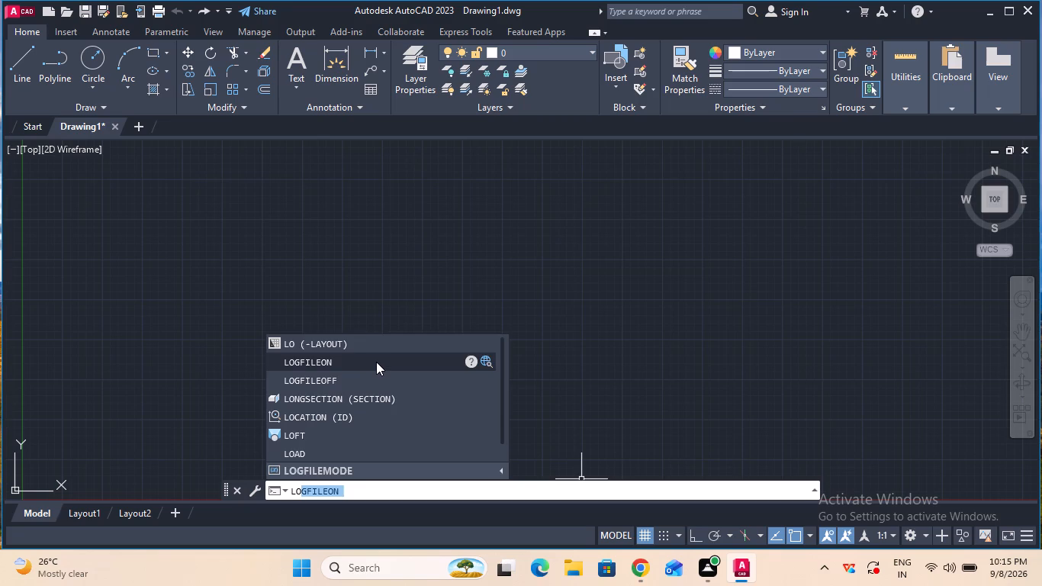
left_click(376, 362)
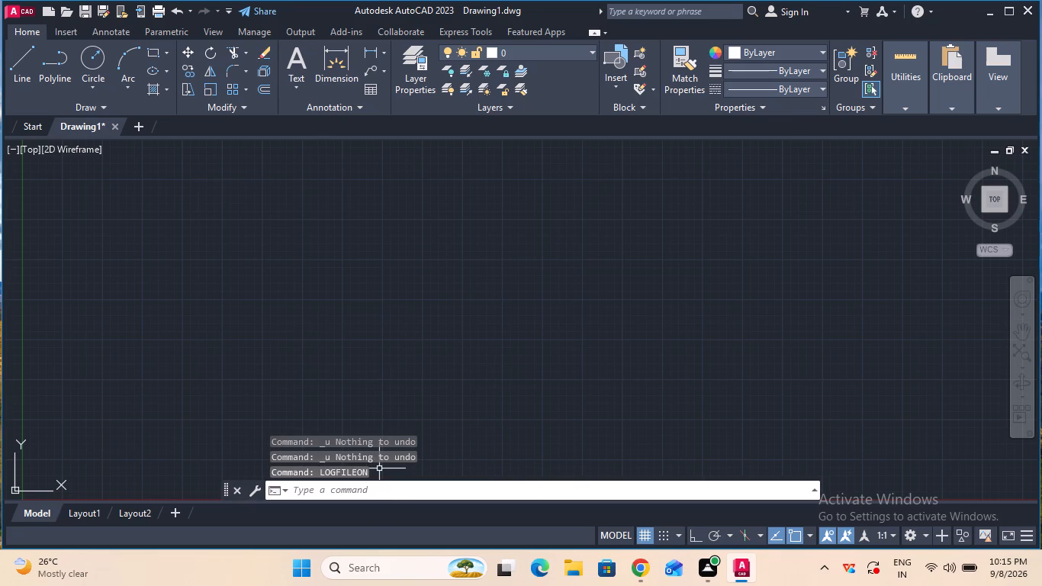
Set the drawing units to decimal length precision 0 with millimeters as the insertion scale.
left_click(381, 494)
type("unit")
left_click(344, 377)
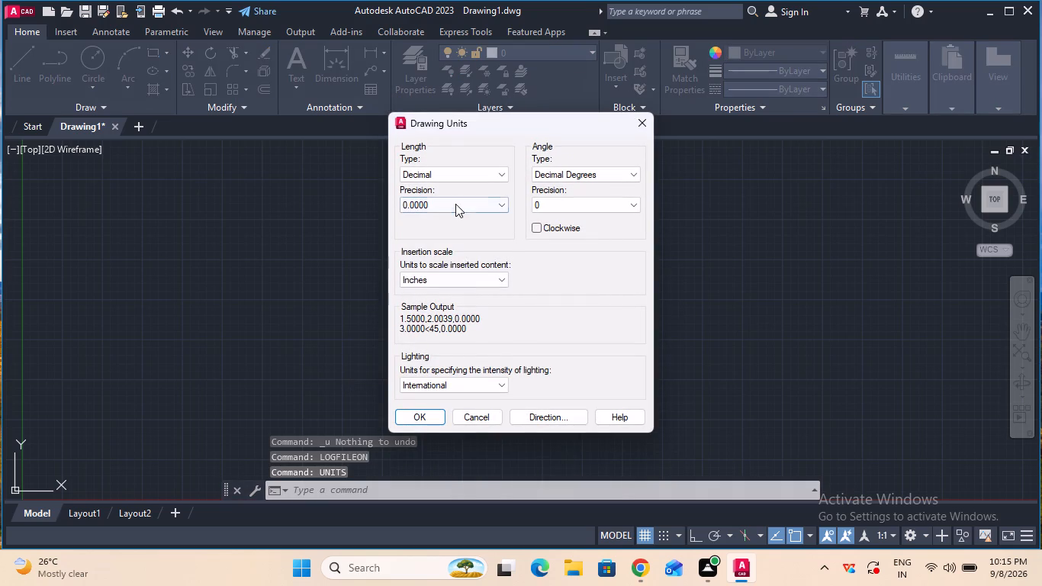
left_click(455, 203)
left_click(456, 216)
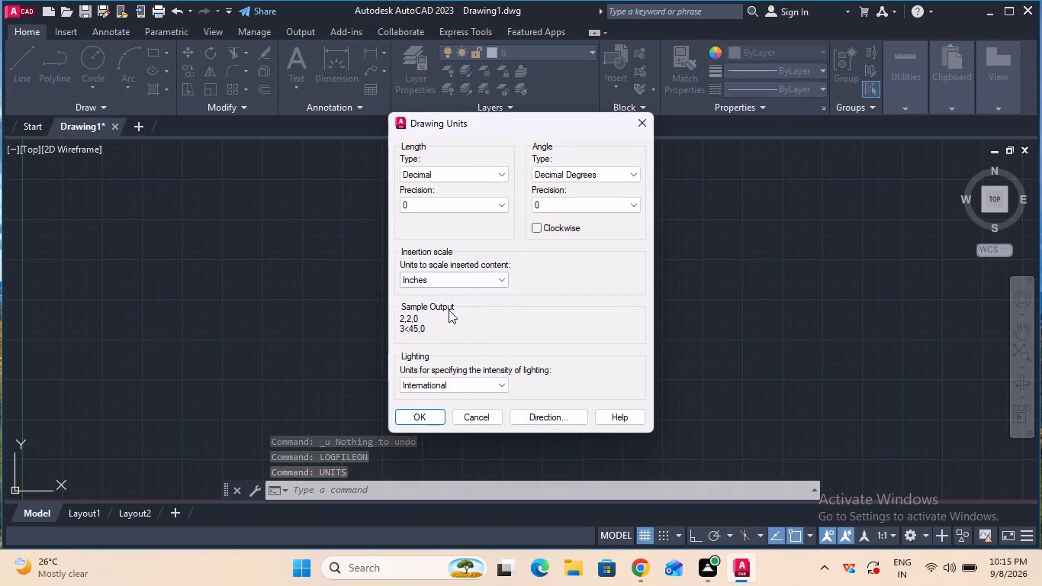
left_click(456, 278)
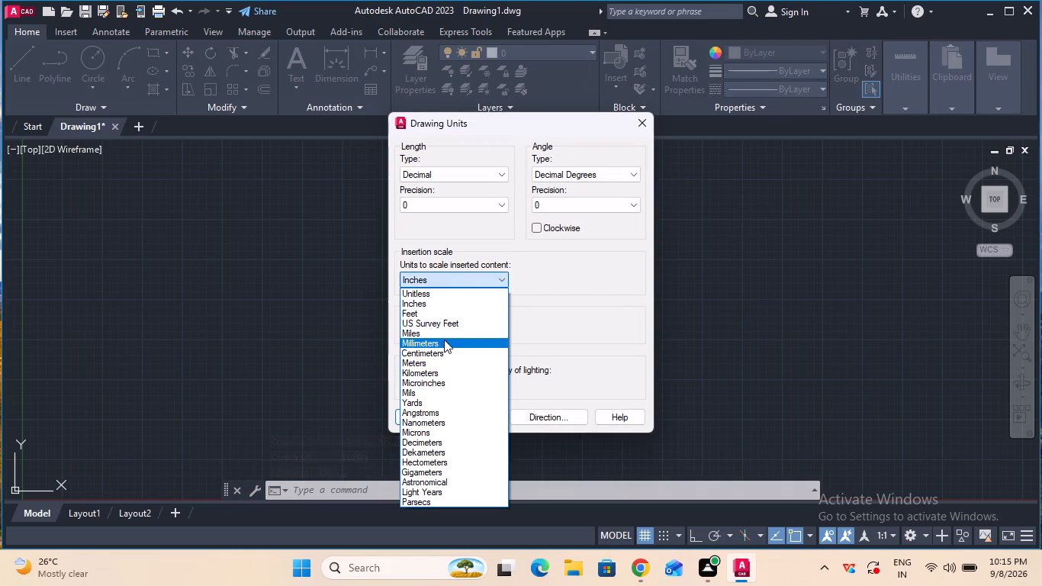
left_click(443, 343)
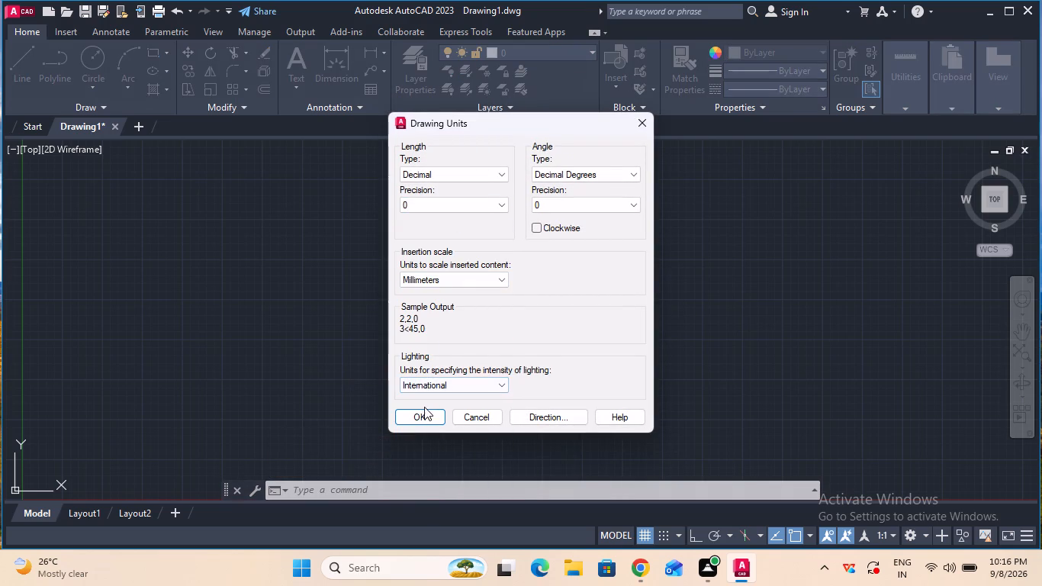
left_click(424, 409)
Modify the Standard dimension style's text to ISO standard alignment and a text height of 6.
left_click(367, 489)
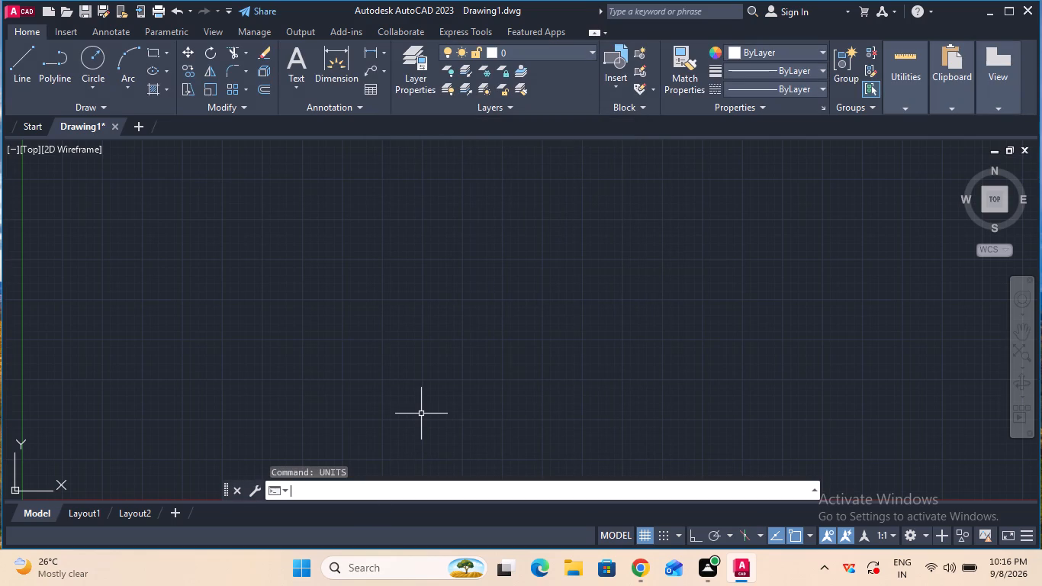
key("d")
key("Return")
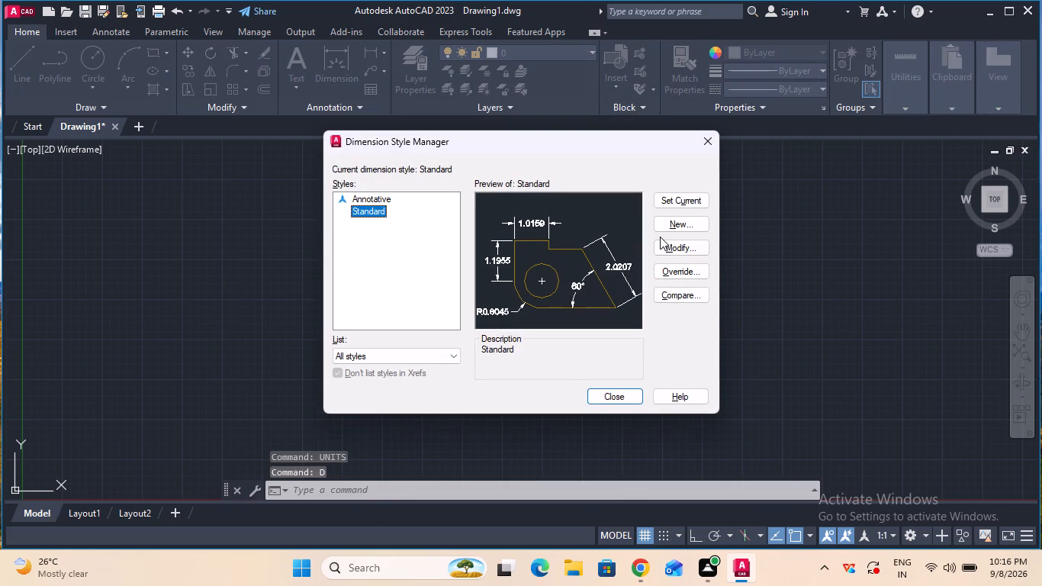
left_click(680, 250)
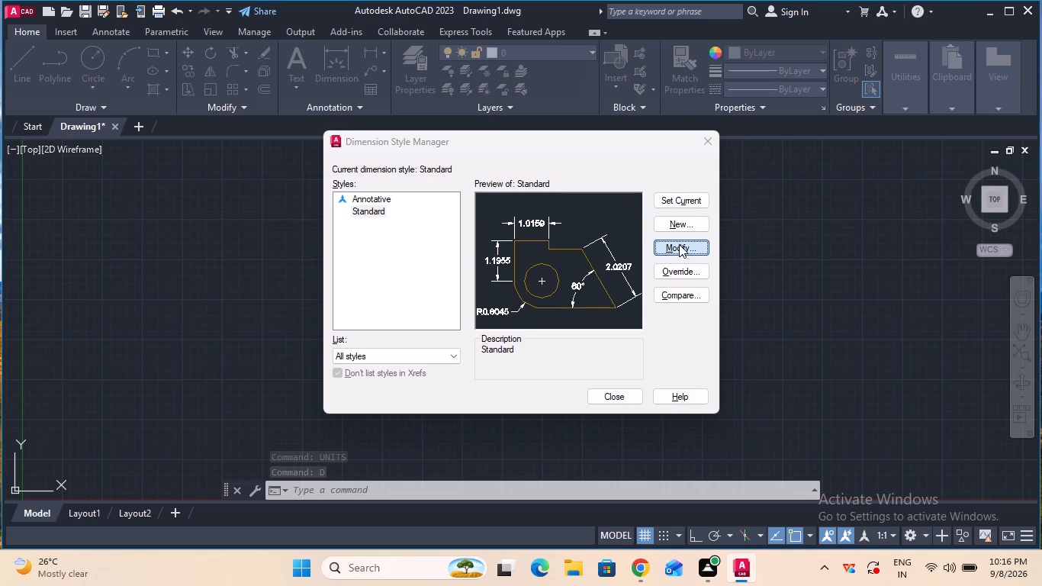
left_click(679, 244)
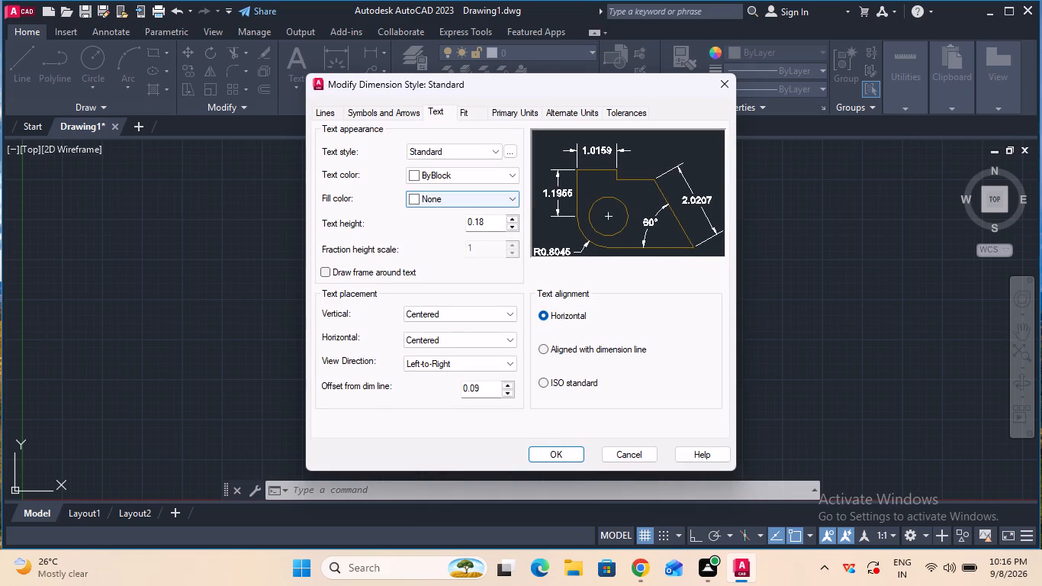
left_click(553, 382)
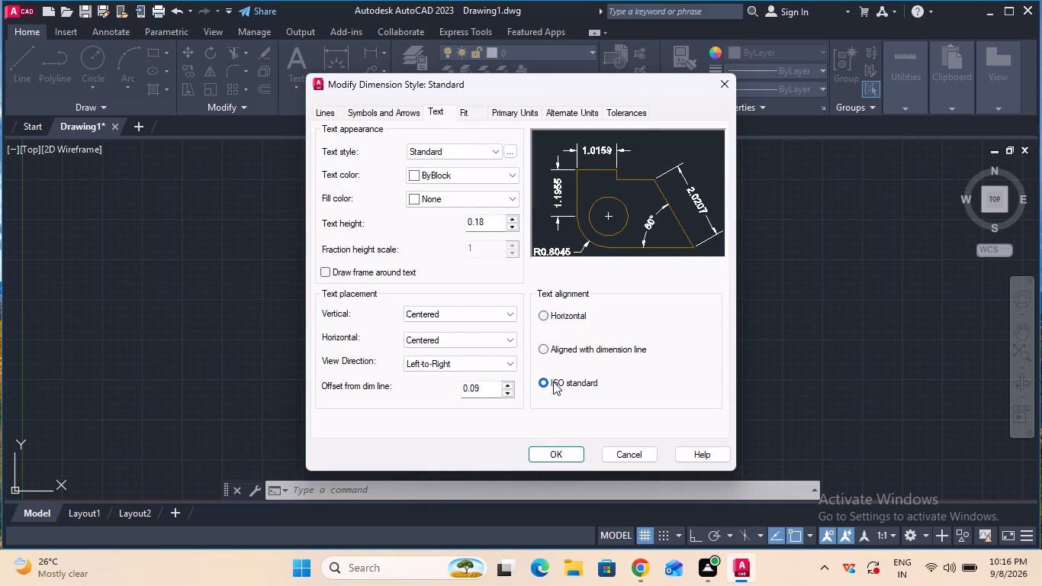
left_click(495, 227)
key("BackSpace")
key("BackSpace")
key("BackSpace")
key("BackSpace")
key("BackSpace")
key("BackSpace")
key("BackSpace")
key("BackSpace")
key("BackSpace")
key("BackSpace")
key("BackSpace")
key("BackSpace")
key("6")
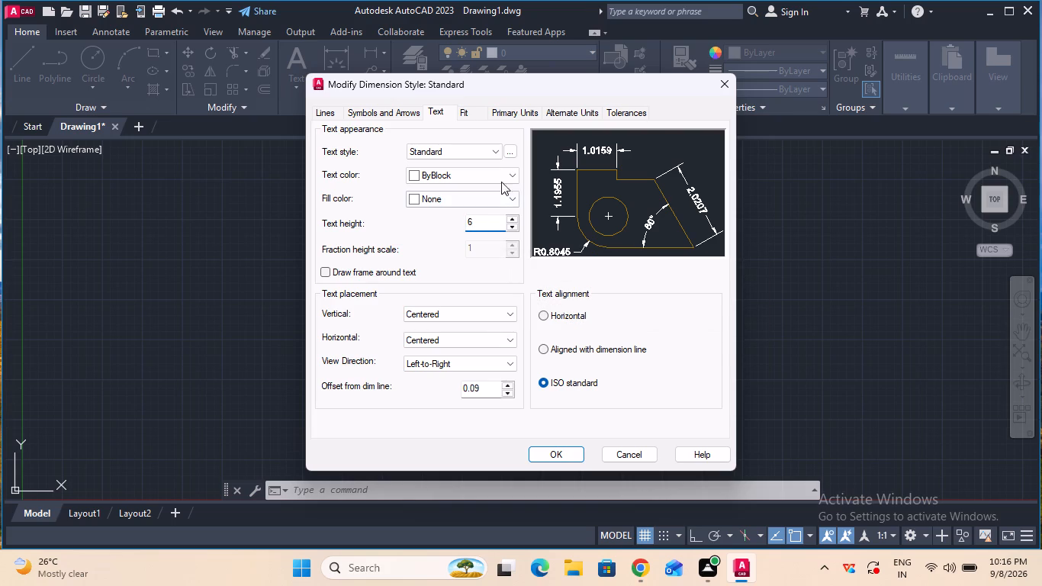
Set the Standard dimension style's primary linear units precision to 0 and accept the style changes.
left_click(503, 108)
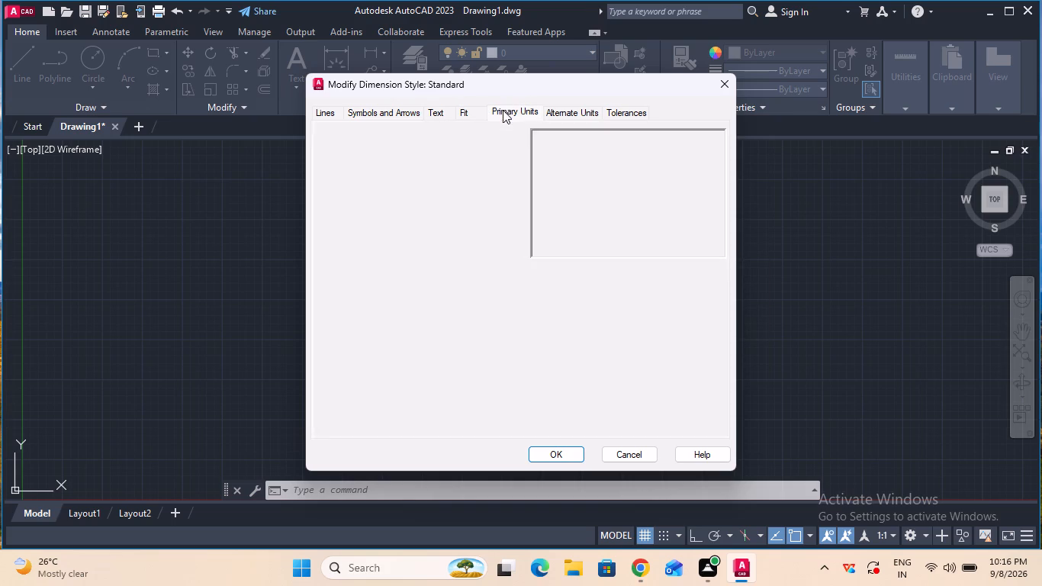
left_click(471, 169)
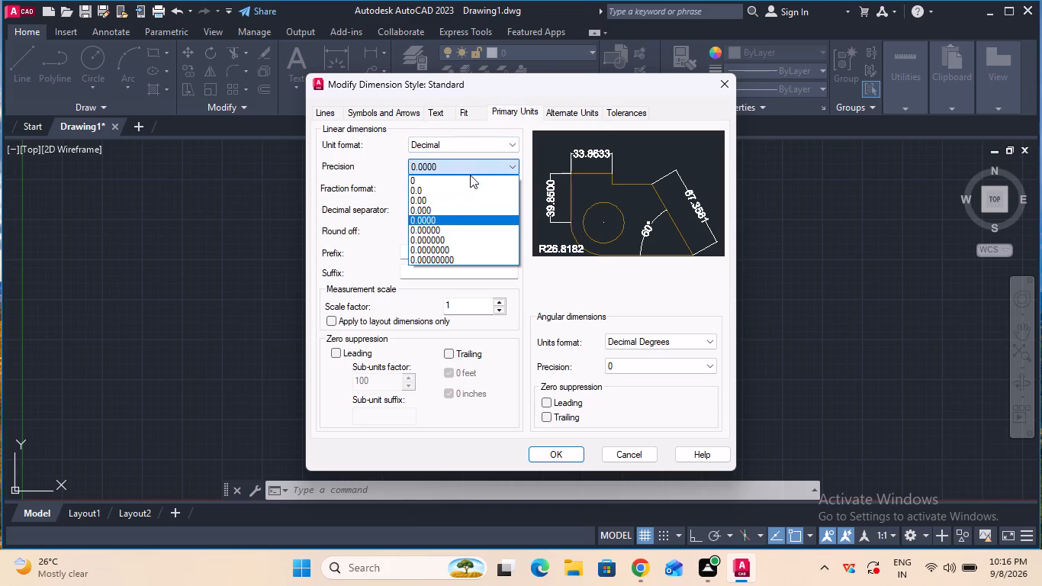
left_click(468, 179)
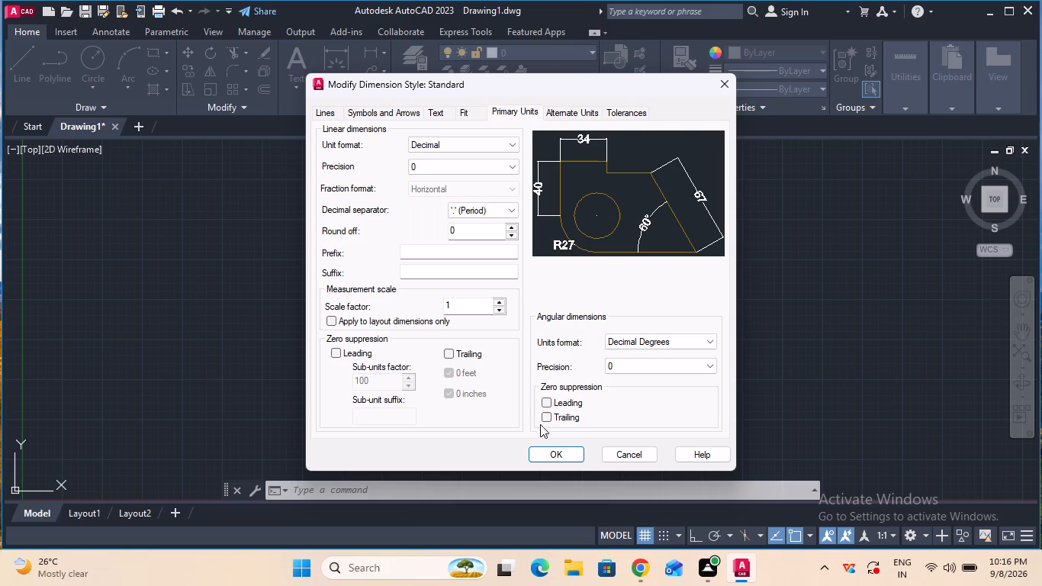
left_click(549, 454)
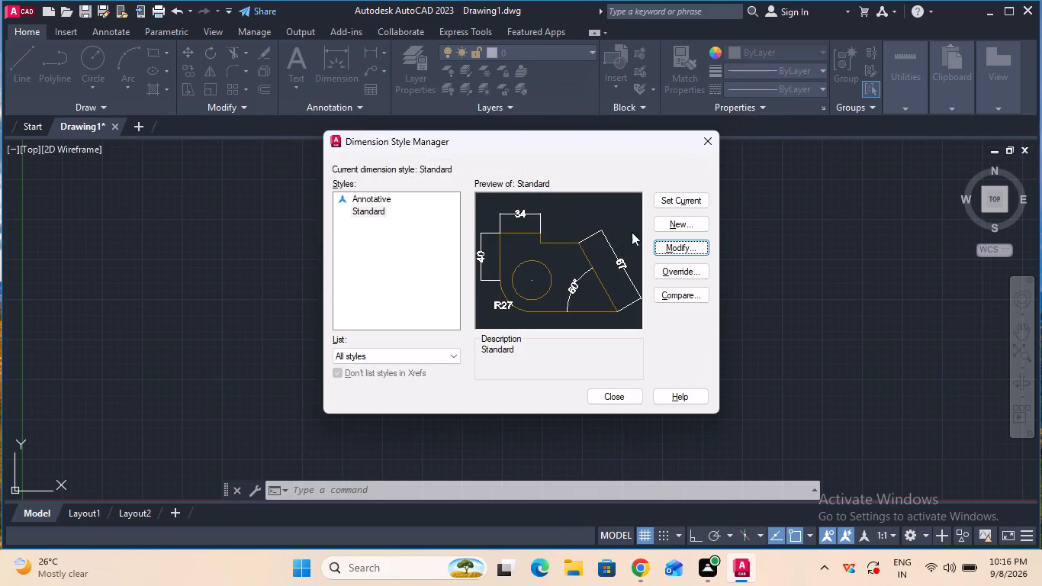
Make the Standard dimension style current and close the Dimension Style Manager.
left_click(662, 204)
left_click(613, 400)
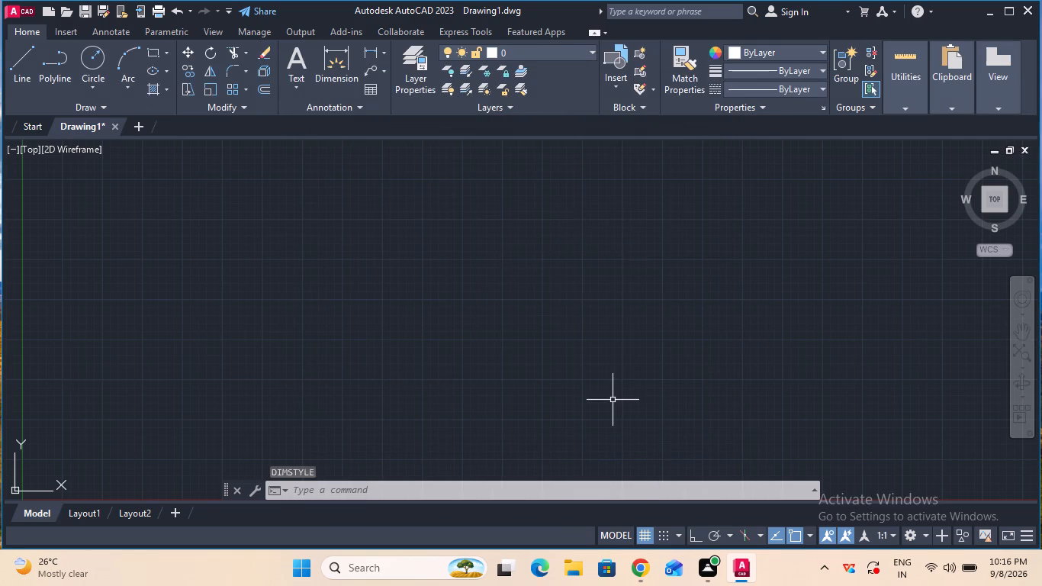
Set the model space limits from 0,0 to 100,100 and apply Zoom All to fit them.
left_click(490, 488)
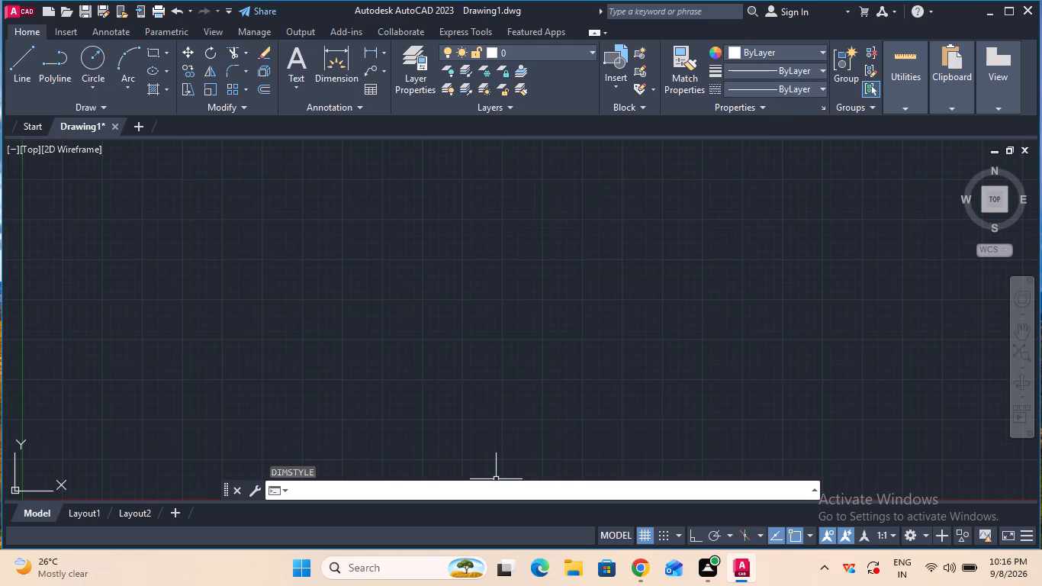
type("lim")
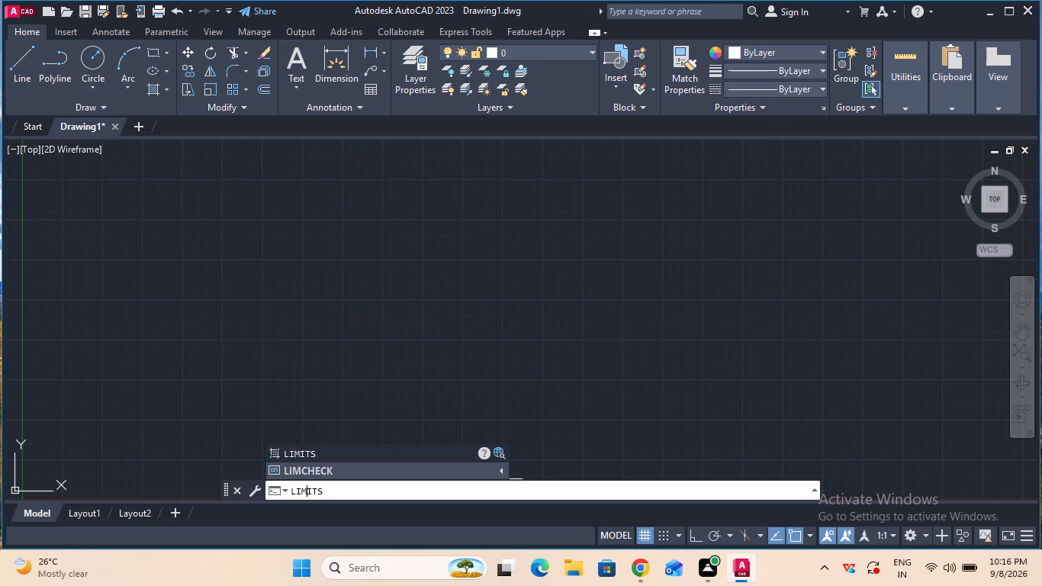
left_click(430, 454)
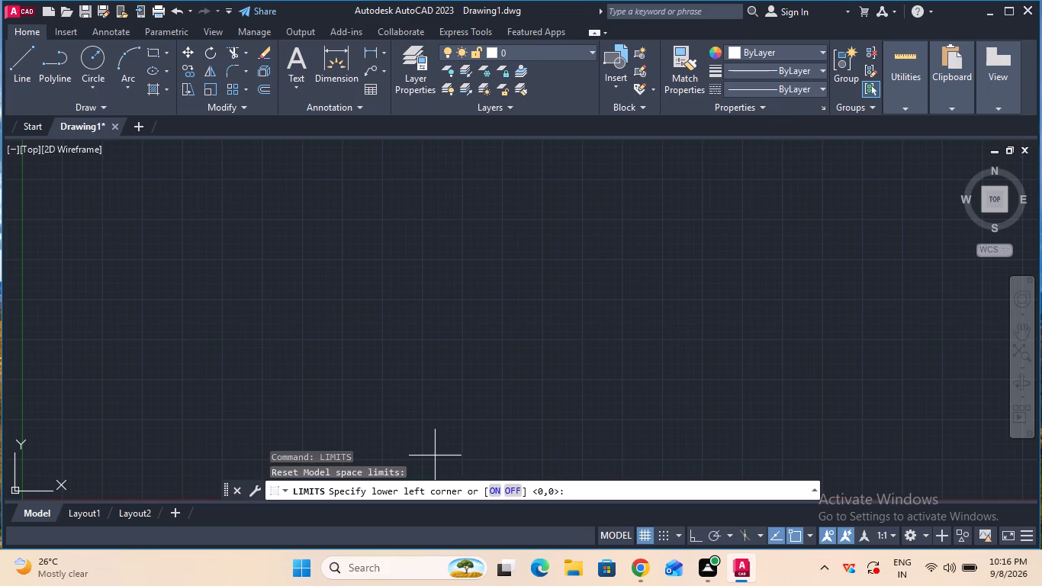
left_click(590, 490)
type("0,0")
key("Return")
key("1")
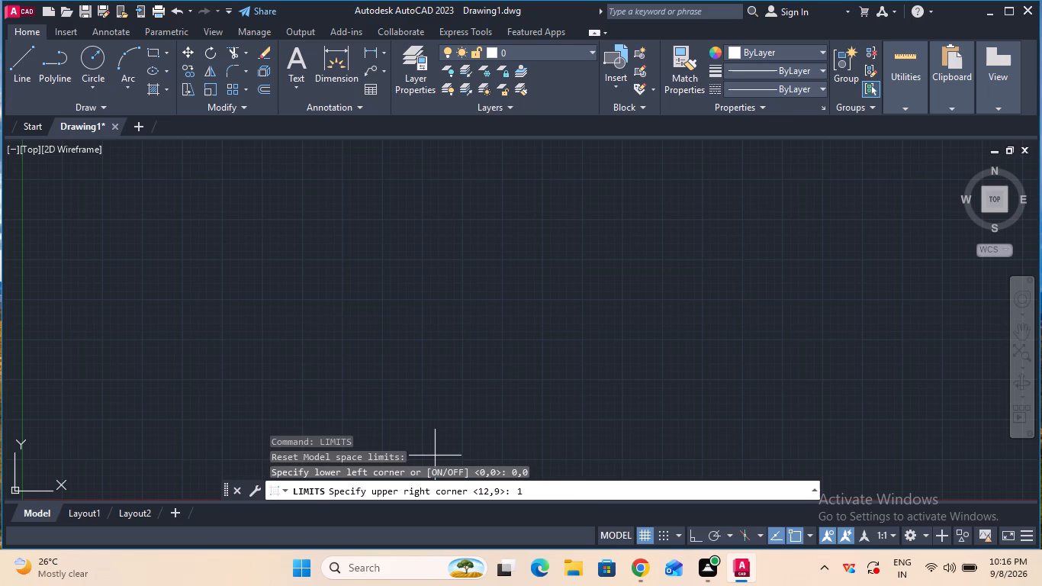
type("00,100")
key("Return")
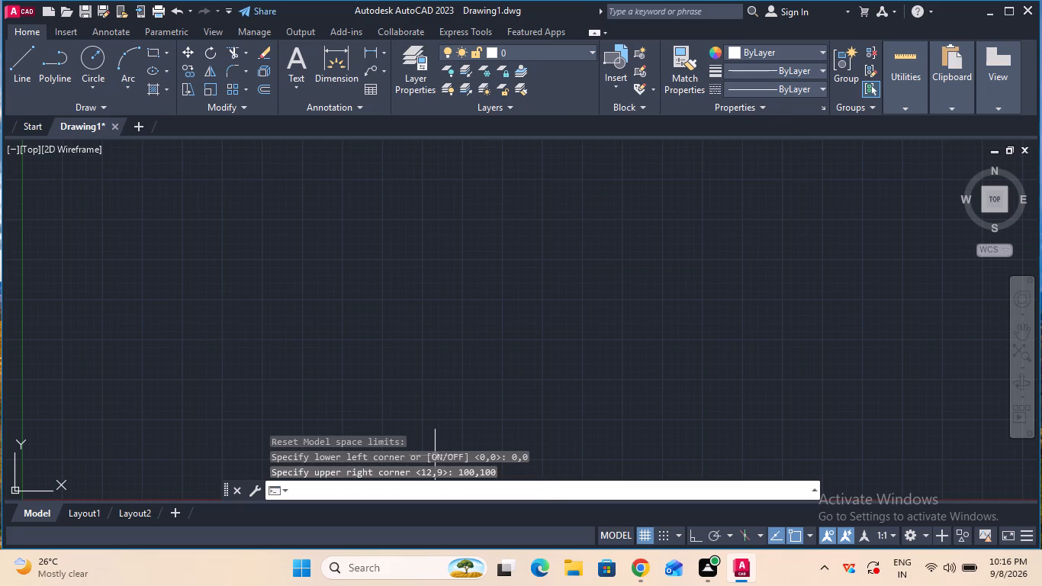
key("z")
key("Return")
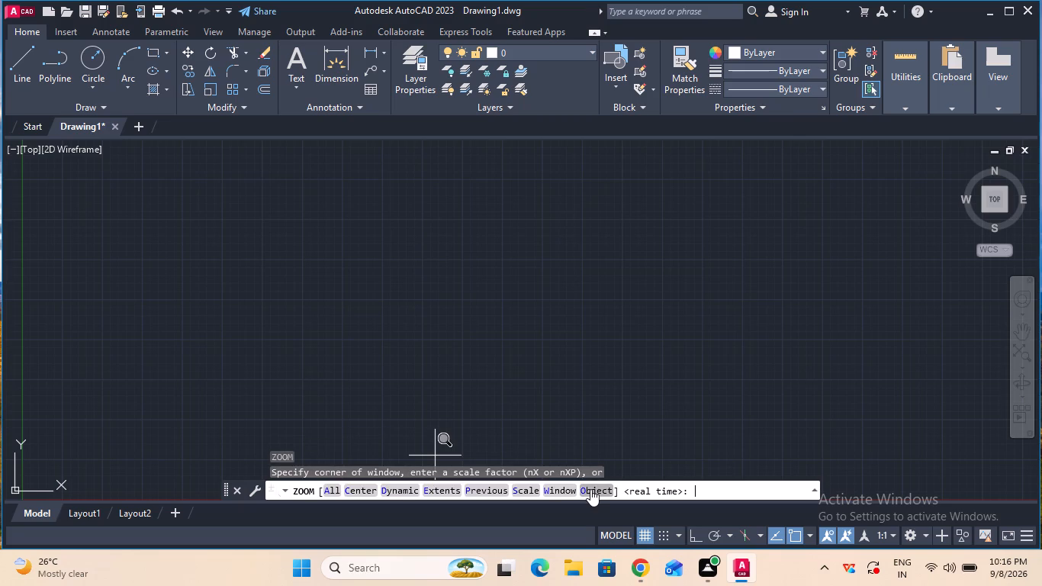
key("a")
key("Return")
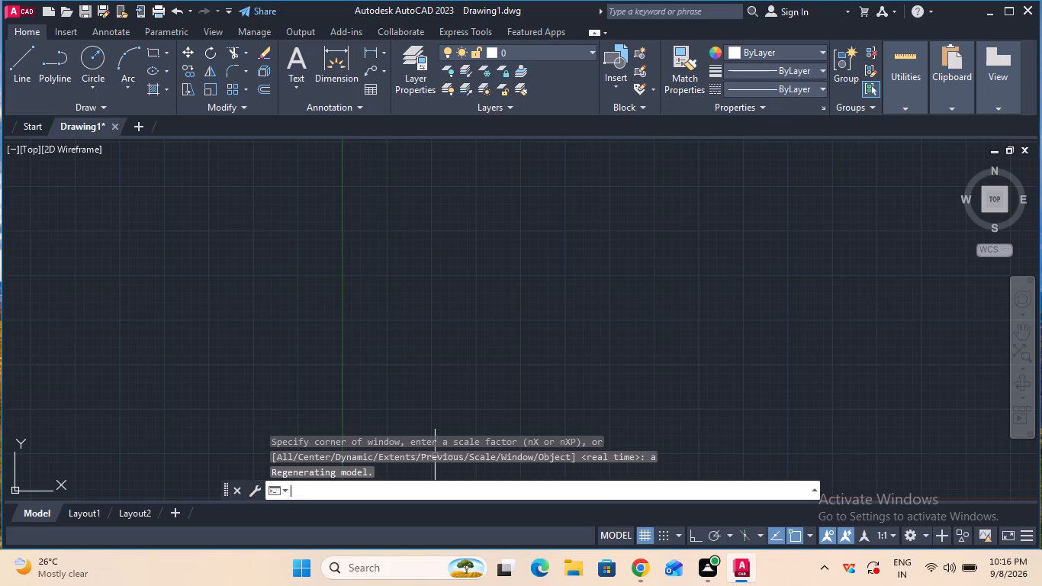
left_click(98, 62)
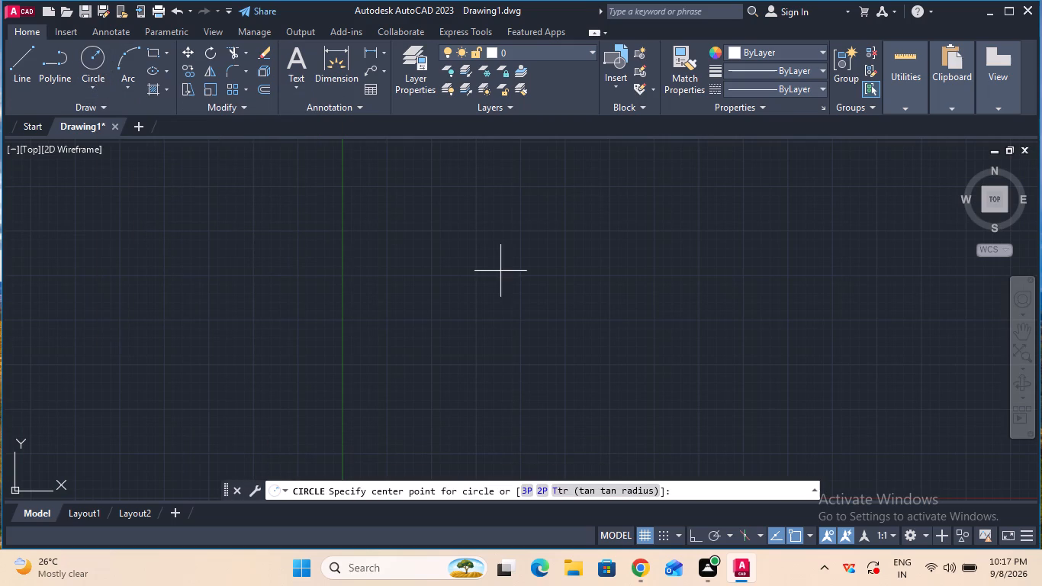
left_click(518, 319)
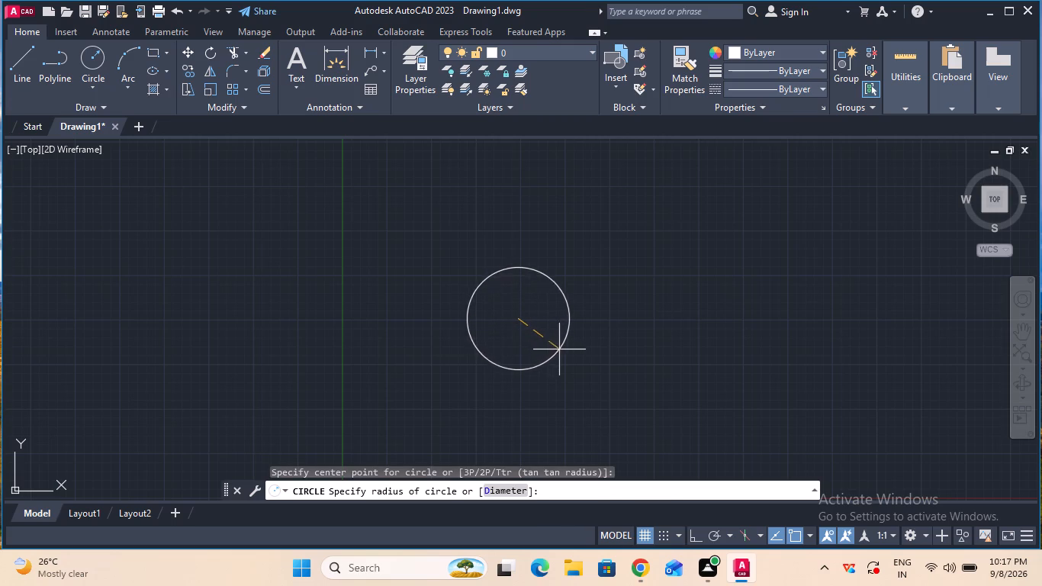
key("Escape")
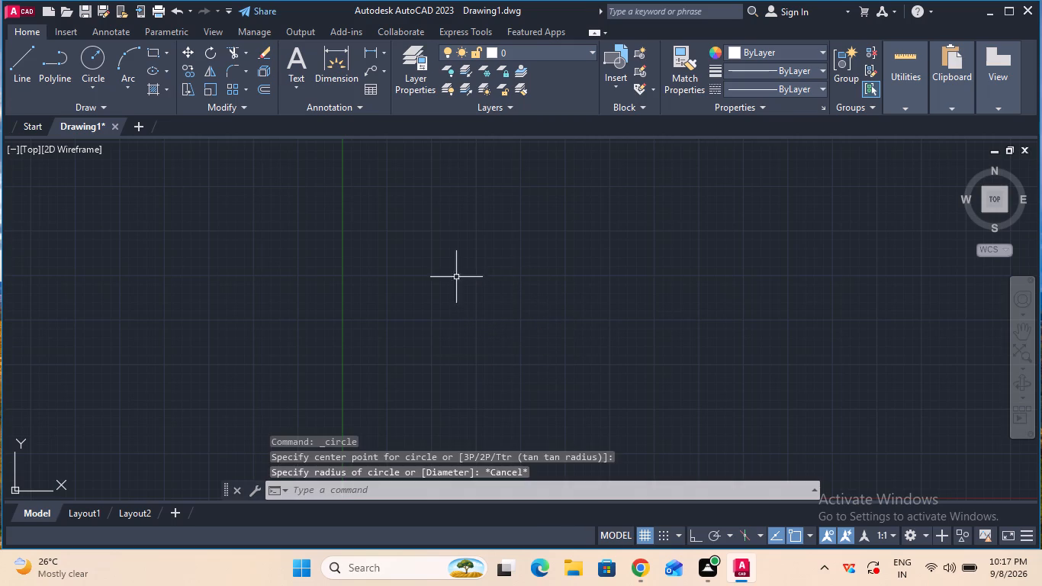
Draw a center-diameter circle of diameter 65 near the middle of the drawing area.
left_click(99, 90)
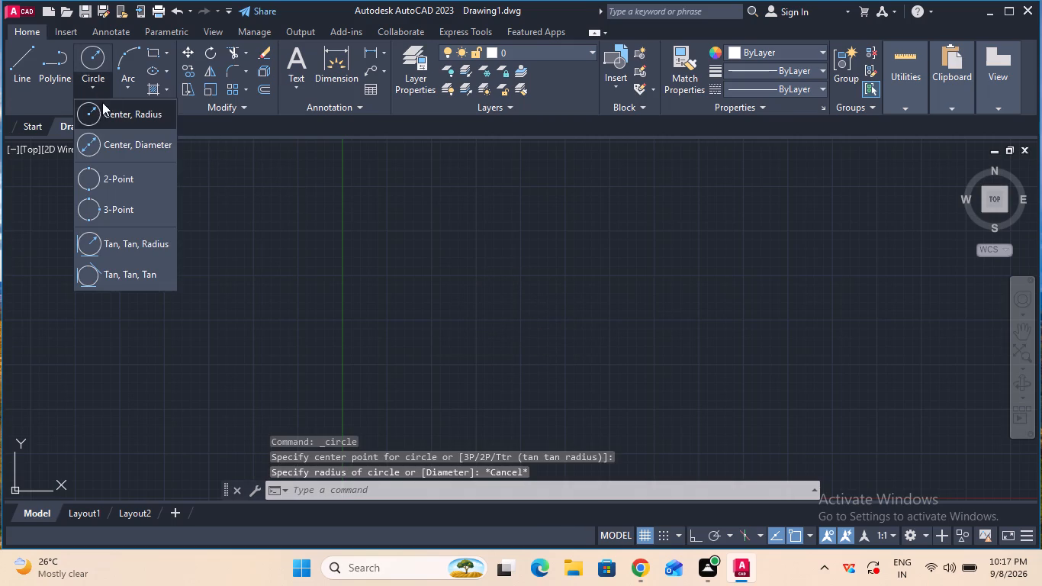
left_click(92, 84)
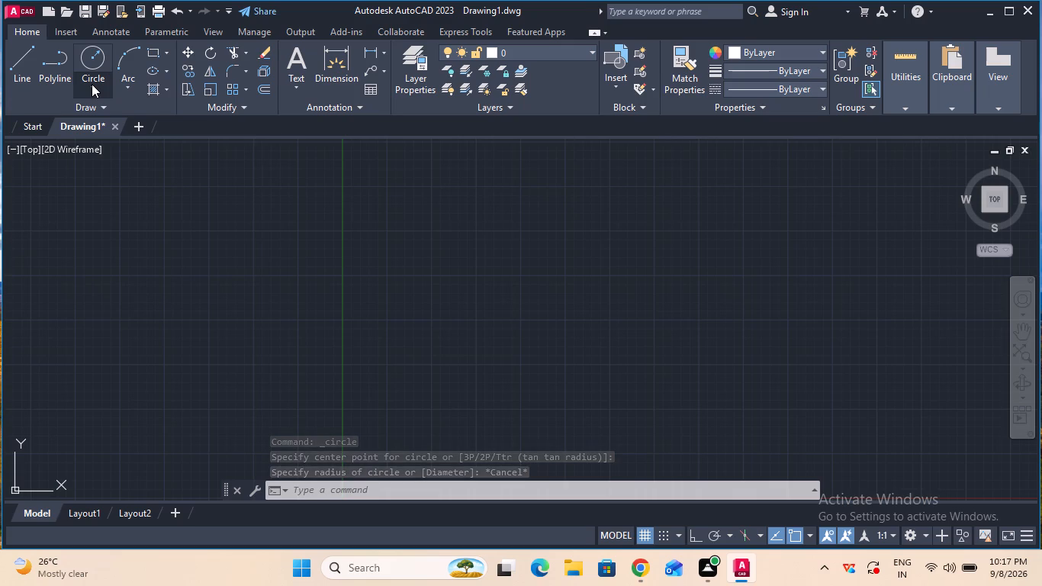
left_click(92, 84)
left_click(127, 146)
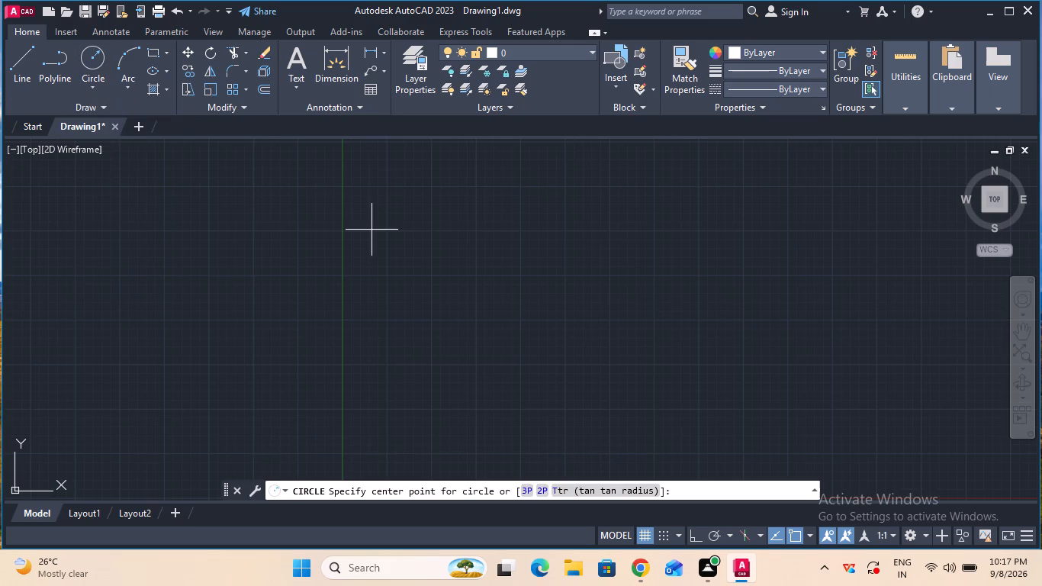
left_click(521, 321)
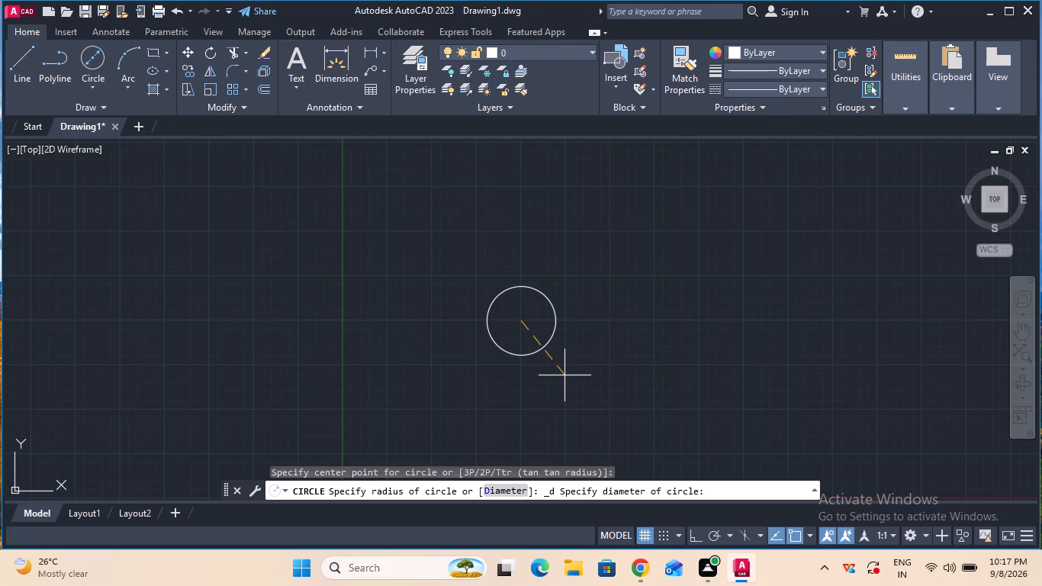
type("65")
key("Return")
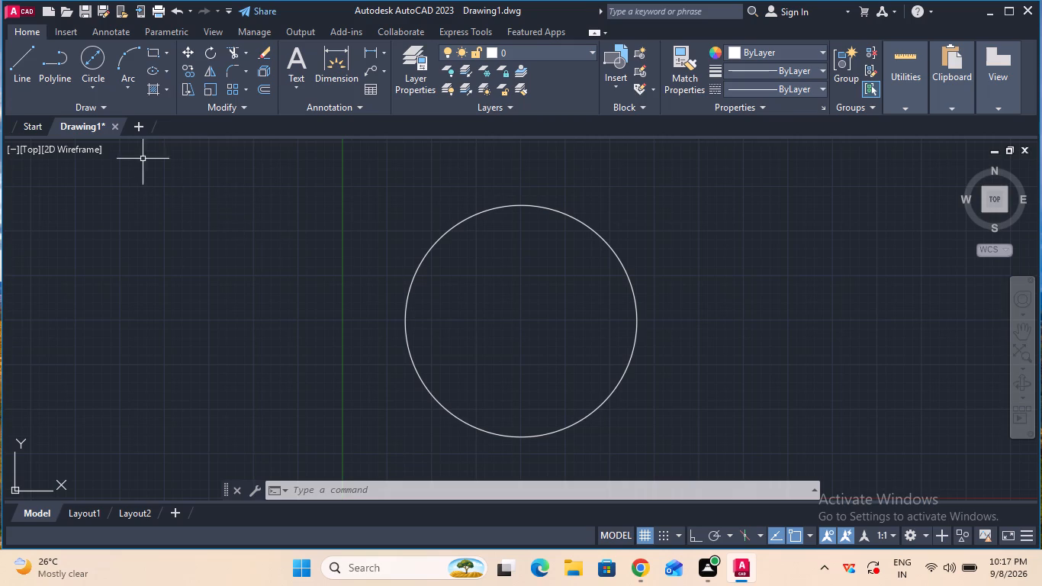
Start a second center-diameter circle concentric with the 65 diameter circle.
left_click(99, 67)
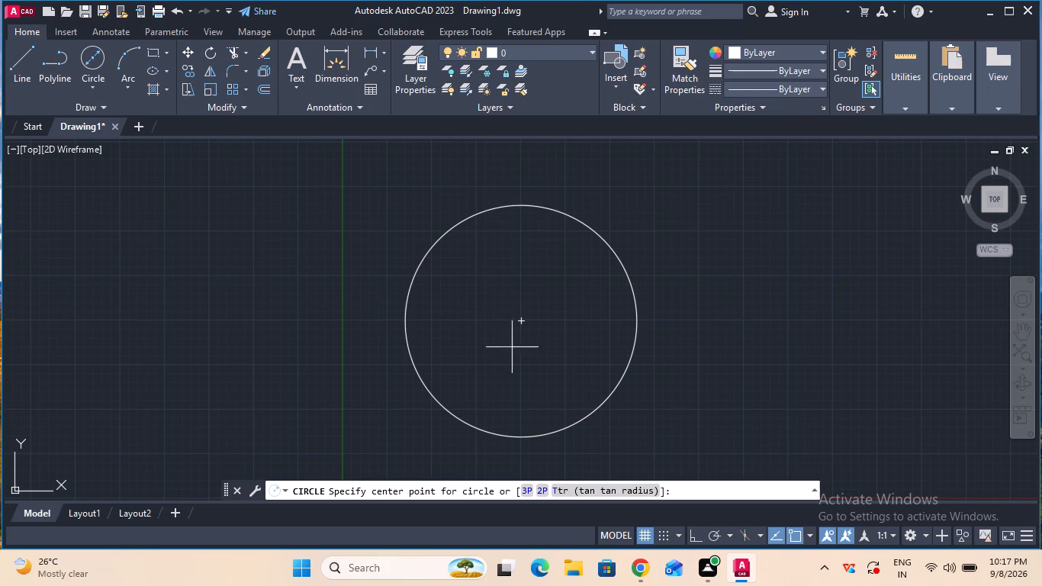
left_click(520, 320)
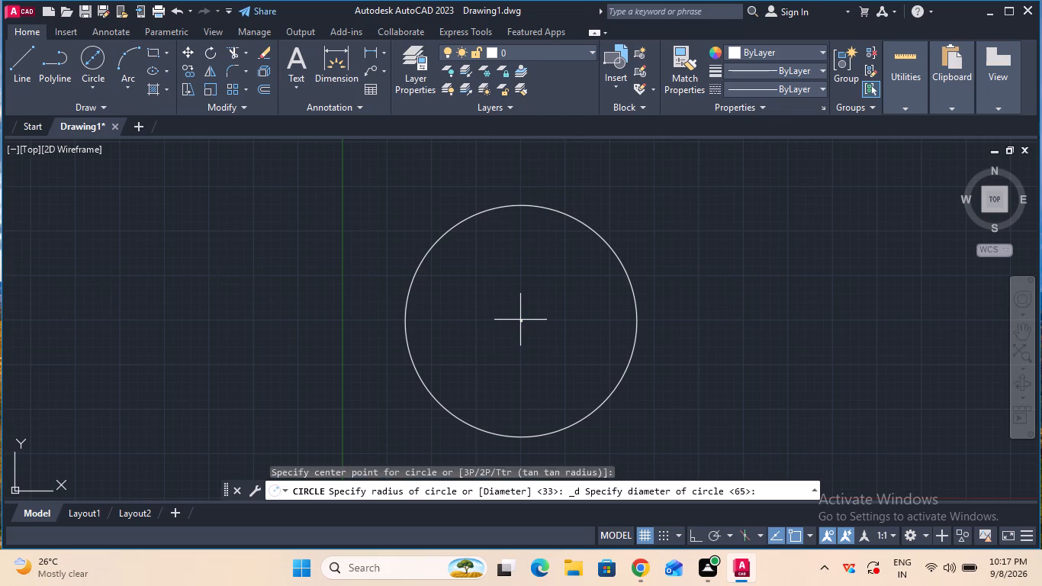
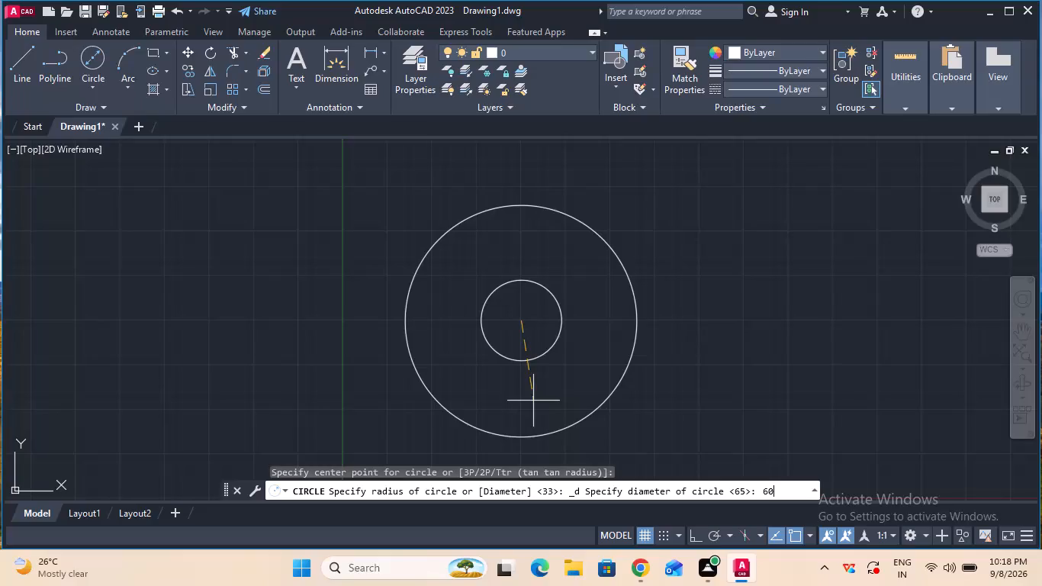
Complete the second concentric circle with a diameter of 60 mm.
key("Return")
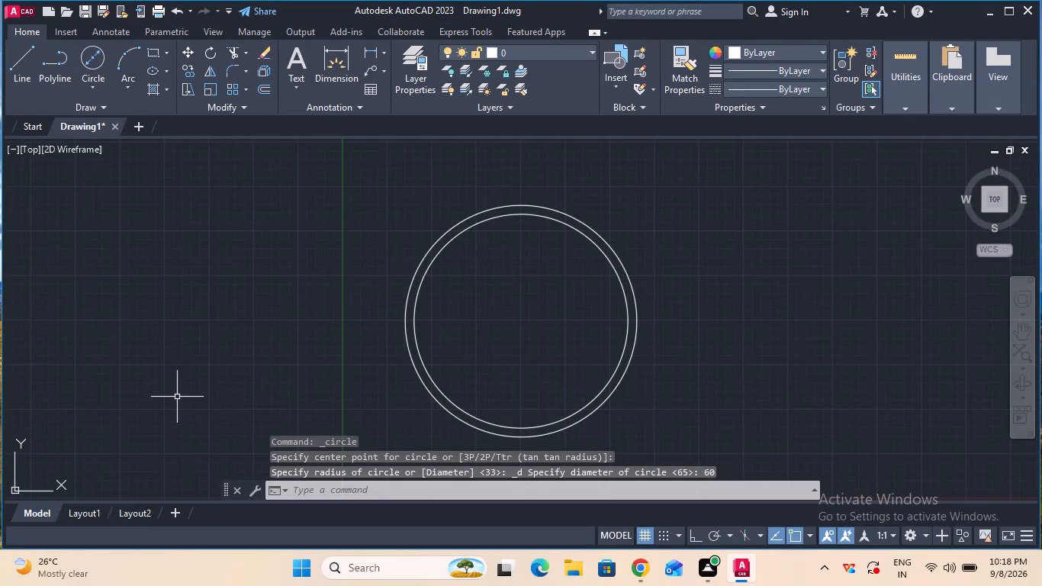
Draw a circle of diameter 52 mm on the same center as the existing circles.
left_click(88, 58)
left_click(521, 324)
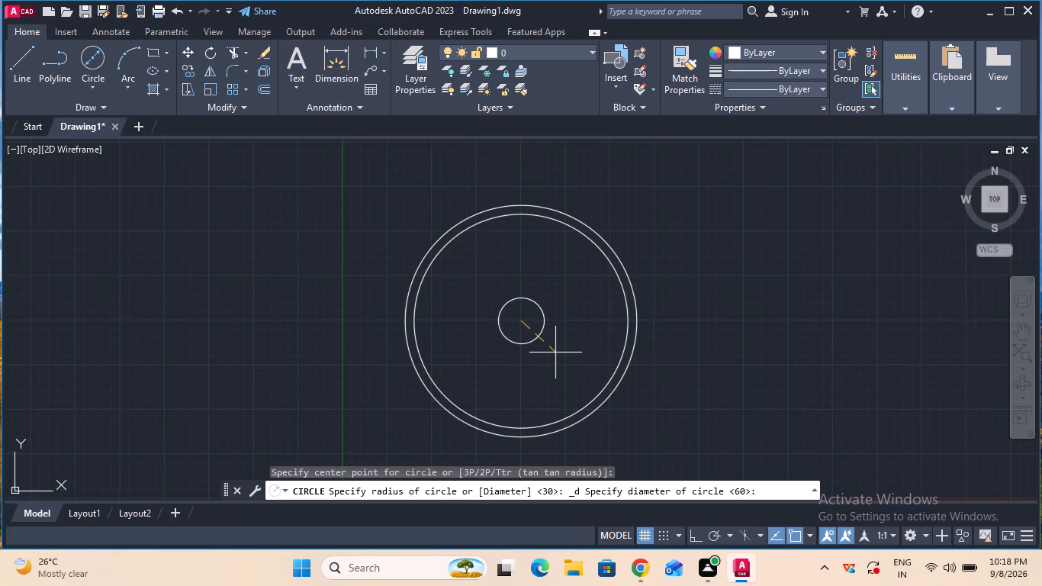
type("52")
key("Return")
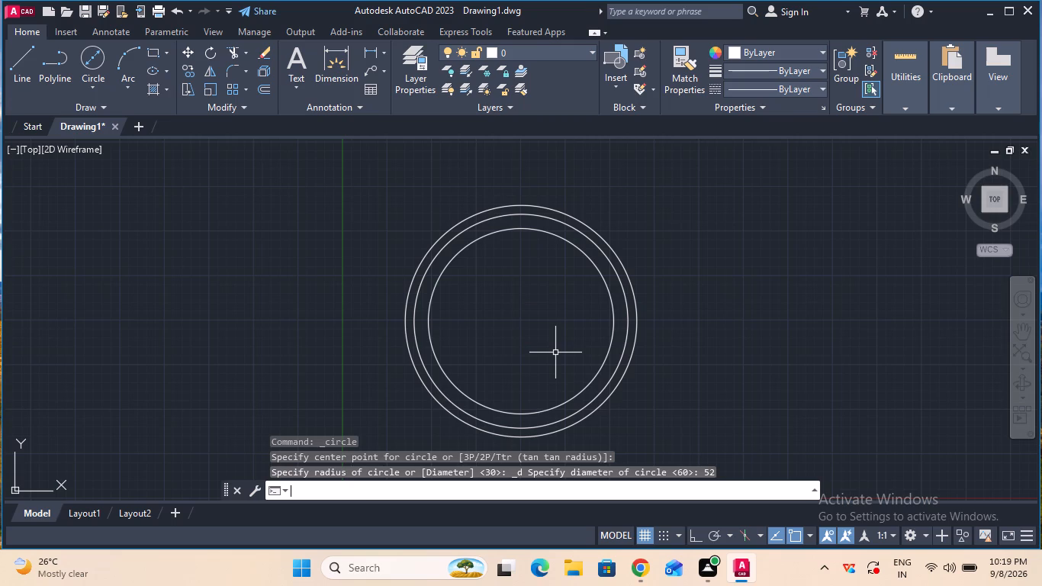
Draw another concentric circle of diameter 55 mm from the shared center point.
left_click(104, 66)
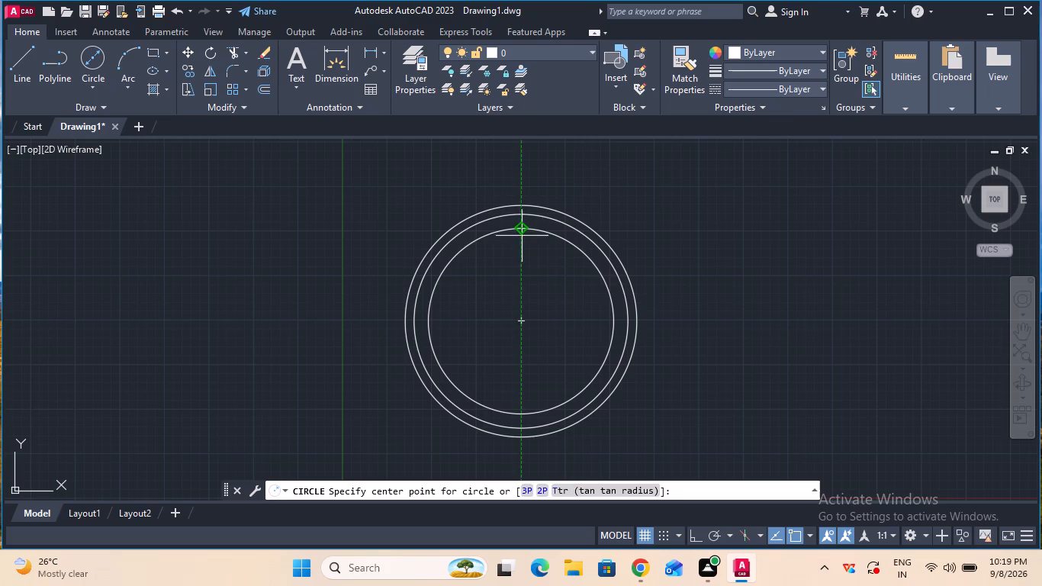
left_click(520, 322)
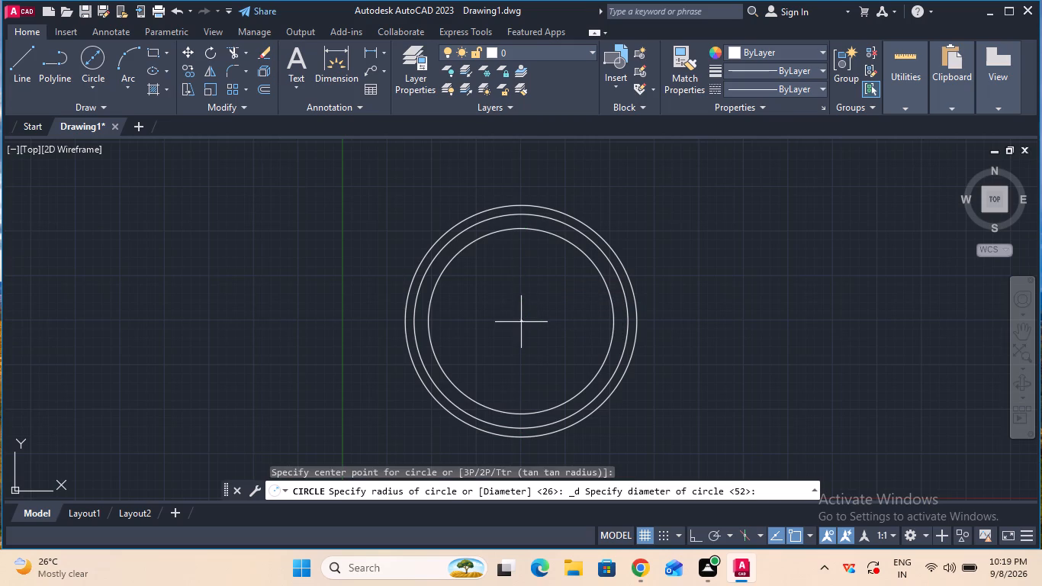
type("55")
key("Return")
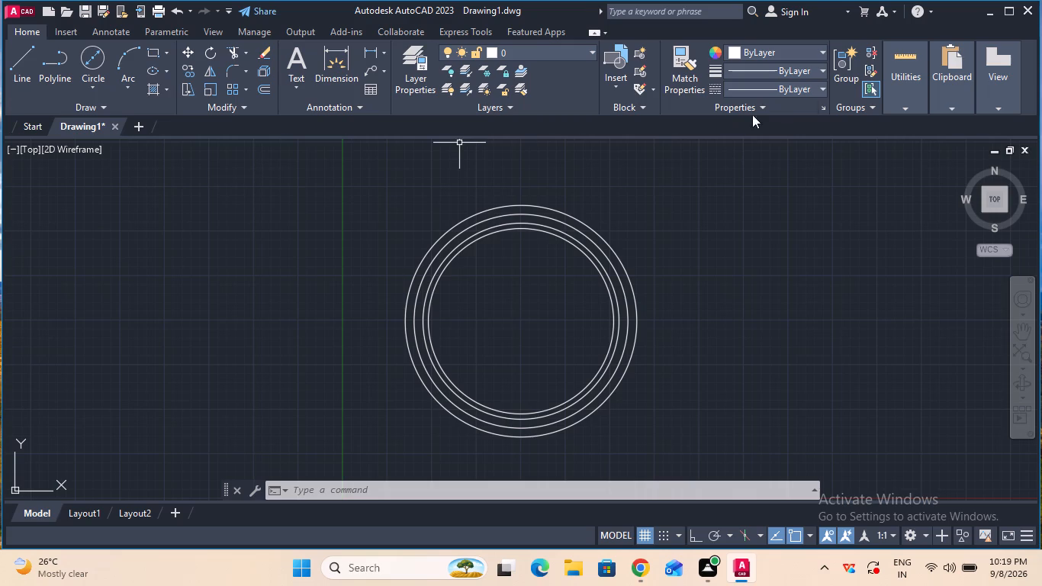
Load the CENTER linetype from acad.lin into the drawing through the Linetype Manager.
left_click(783, 93)
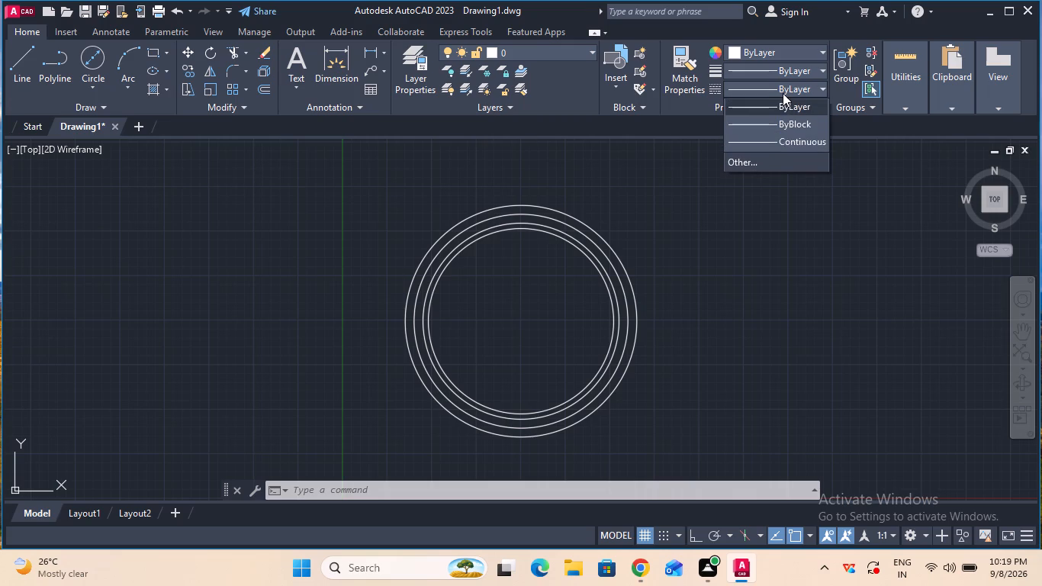
left_click(777, 158)
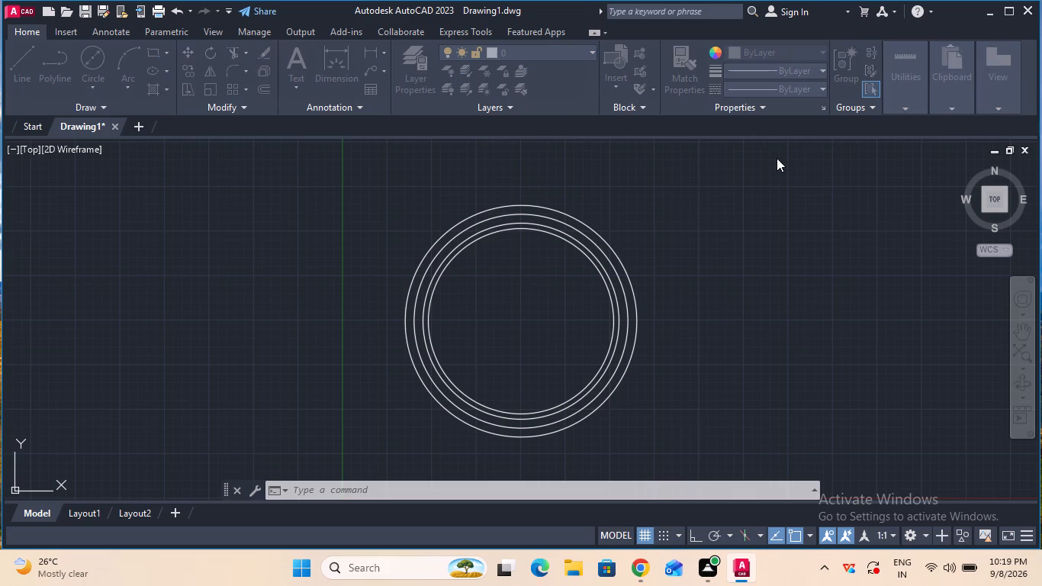
left_click(640, 152)
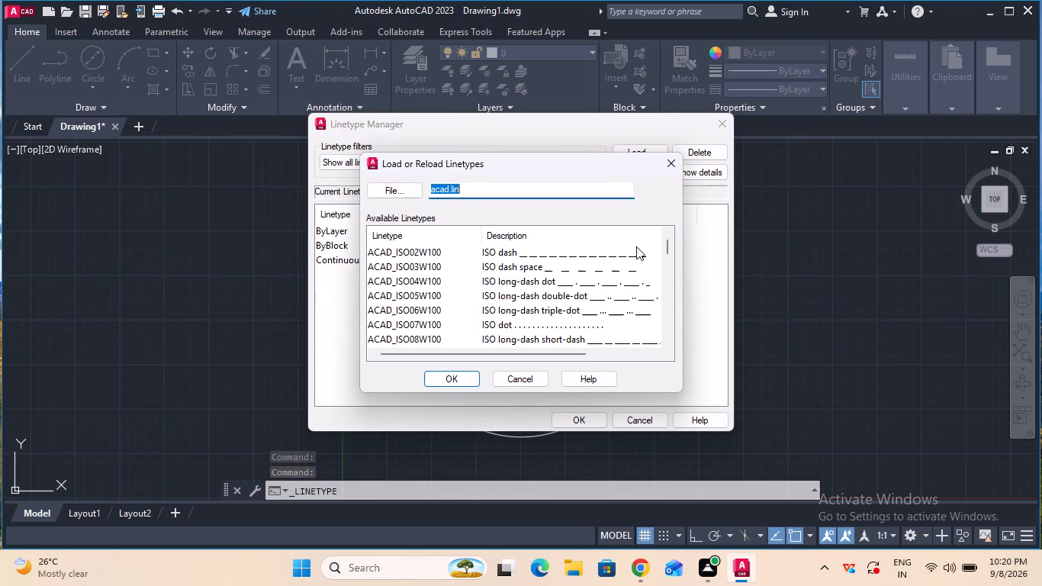
left_click_drag(666, 246, 666, 259)
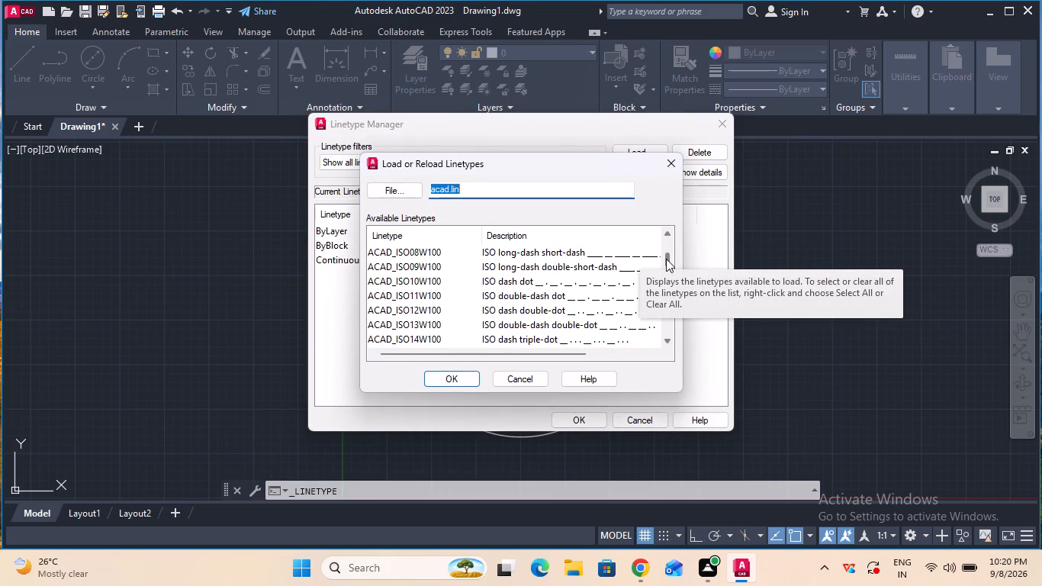
left_click_drag(666, 259, 666, 275)
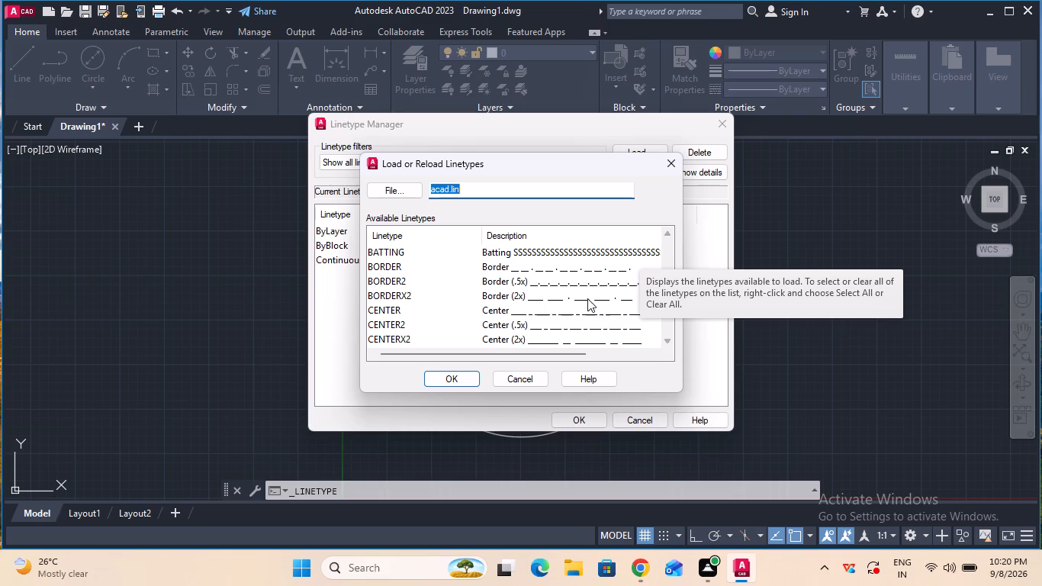
left_click(496, 313)
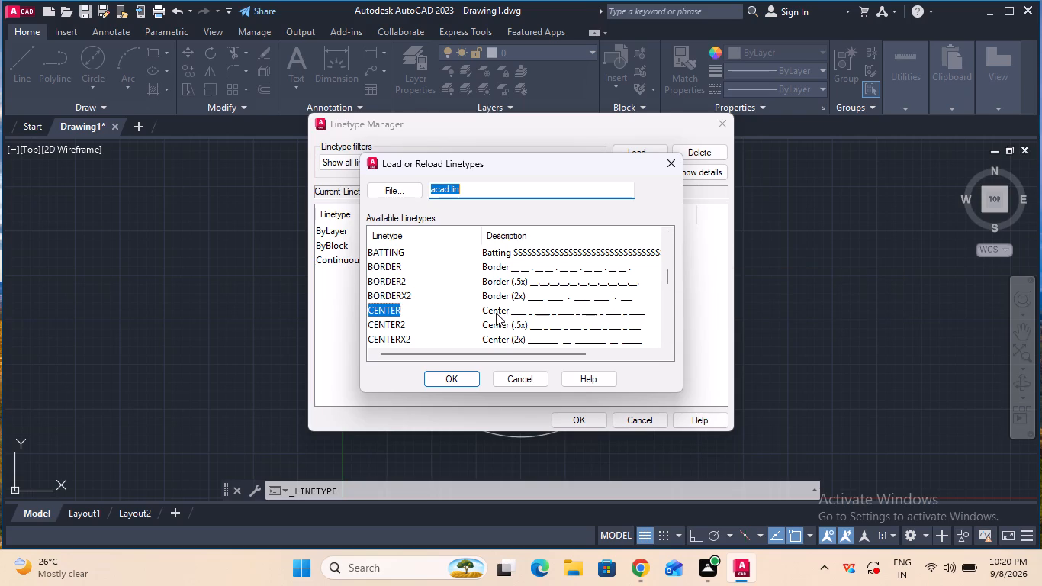
left_click(455, 385)
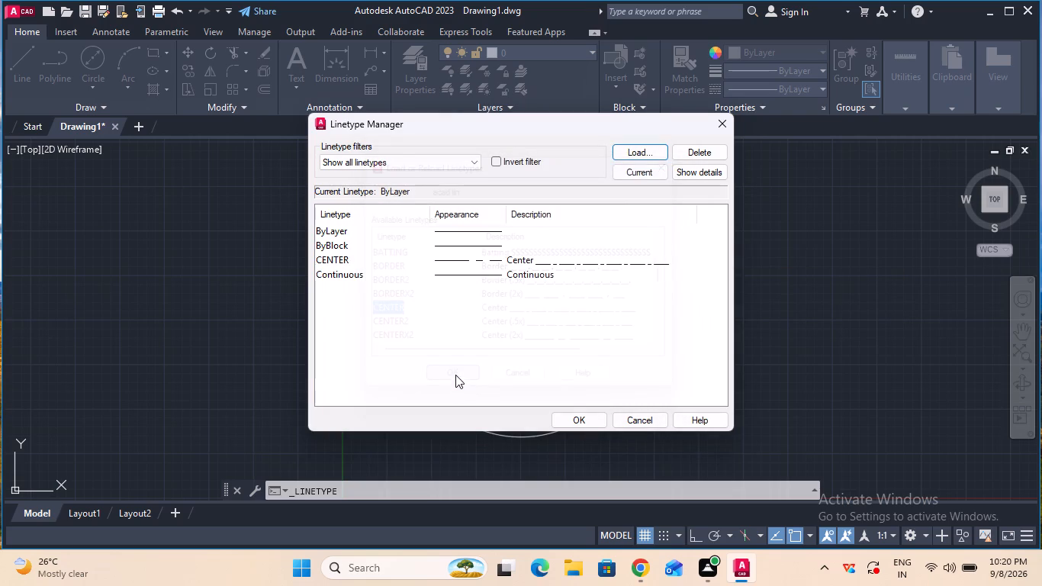
left_click(580, 417)
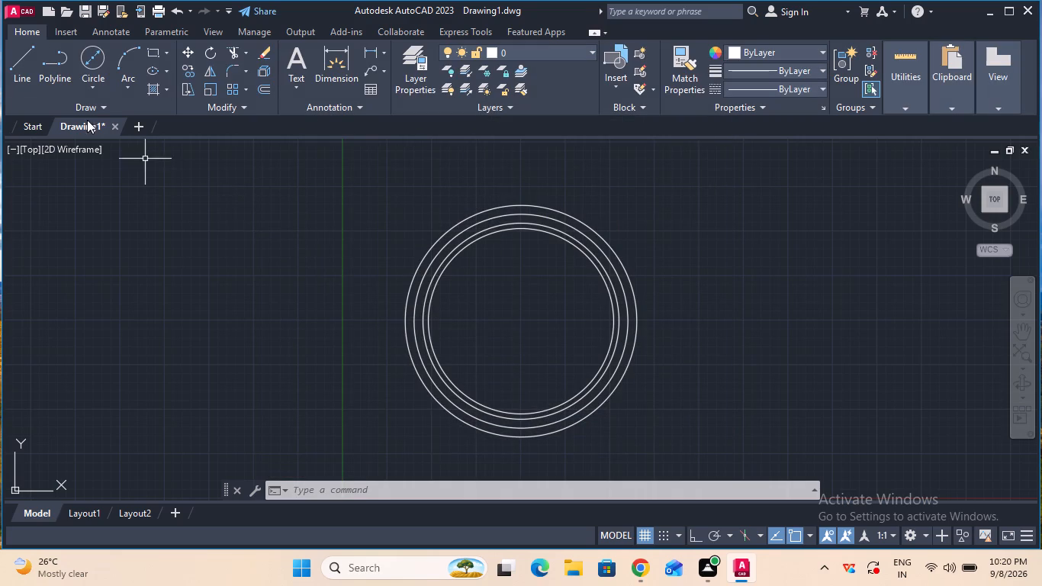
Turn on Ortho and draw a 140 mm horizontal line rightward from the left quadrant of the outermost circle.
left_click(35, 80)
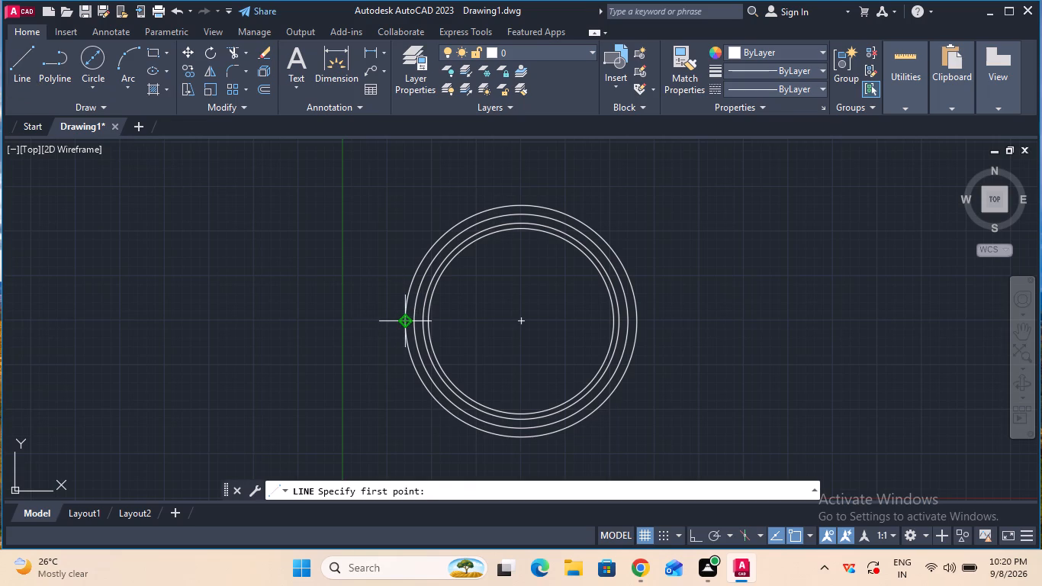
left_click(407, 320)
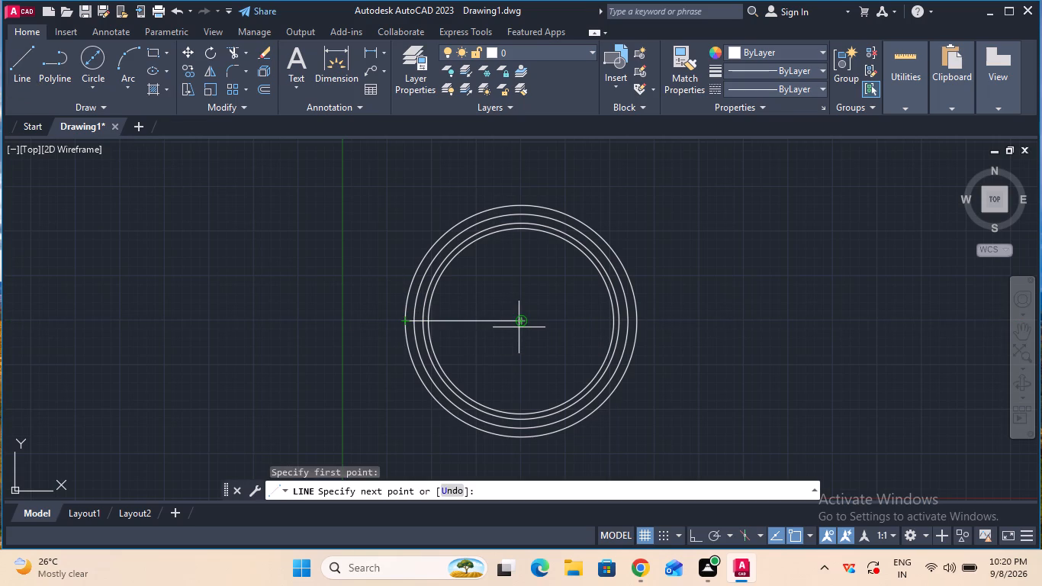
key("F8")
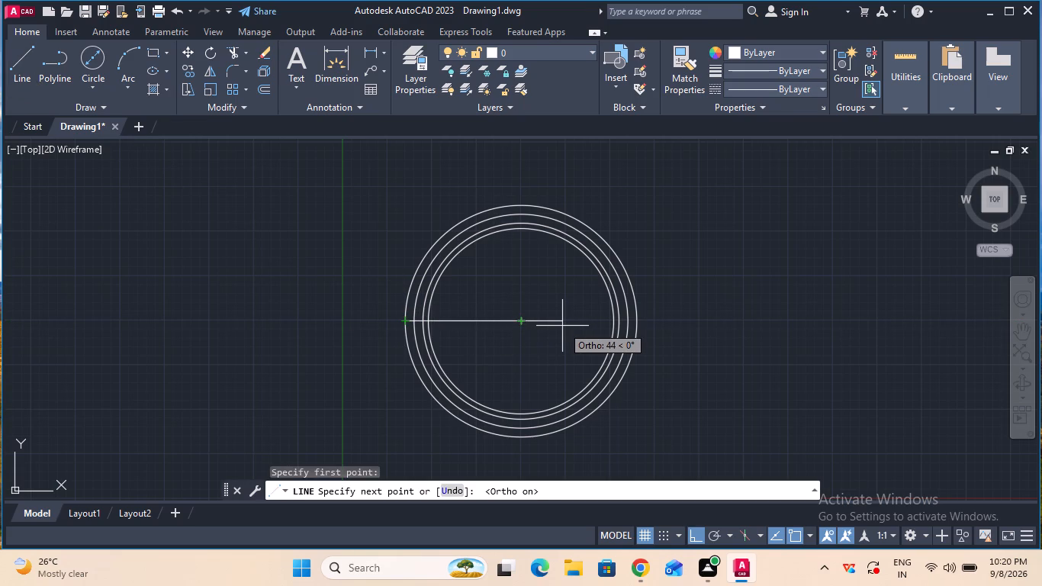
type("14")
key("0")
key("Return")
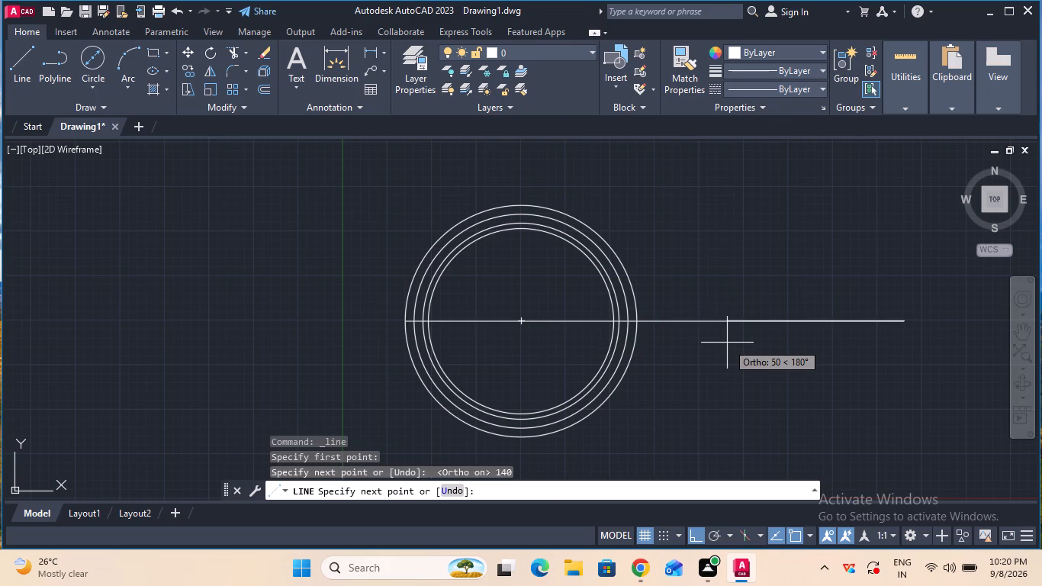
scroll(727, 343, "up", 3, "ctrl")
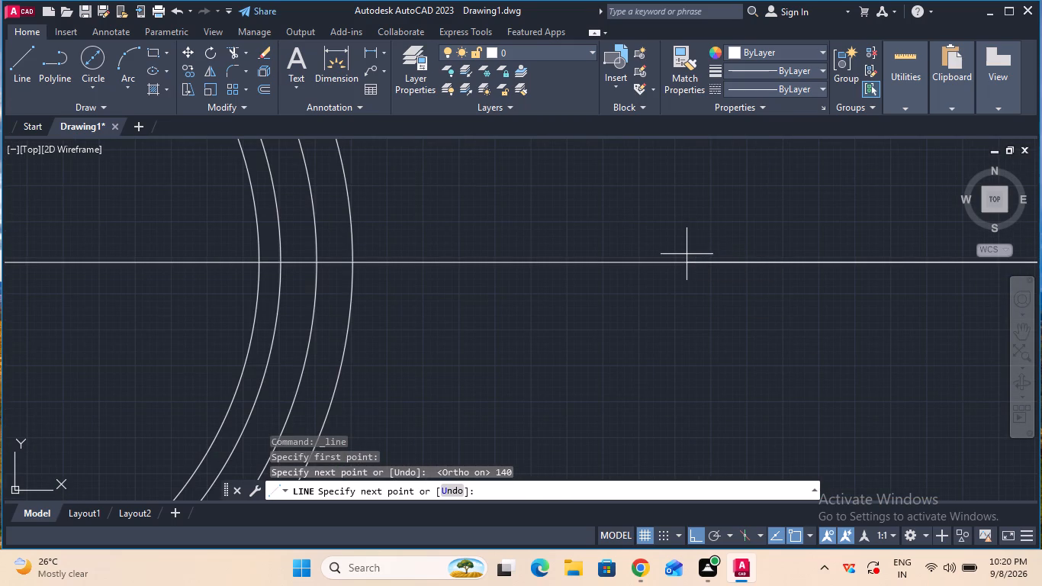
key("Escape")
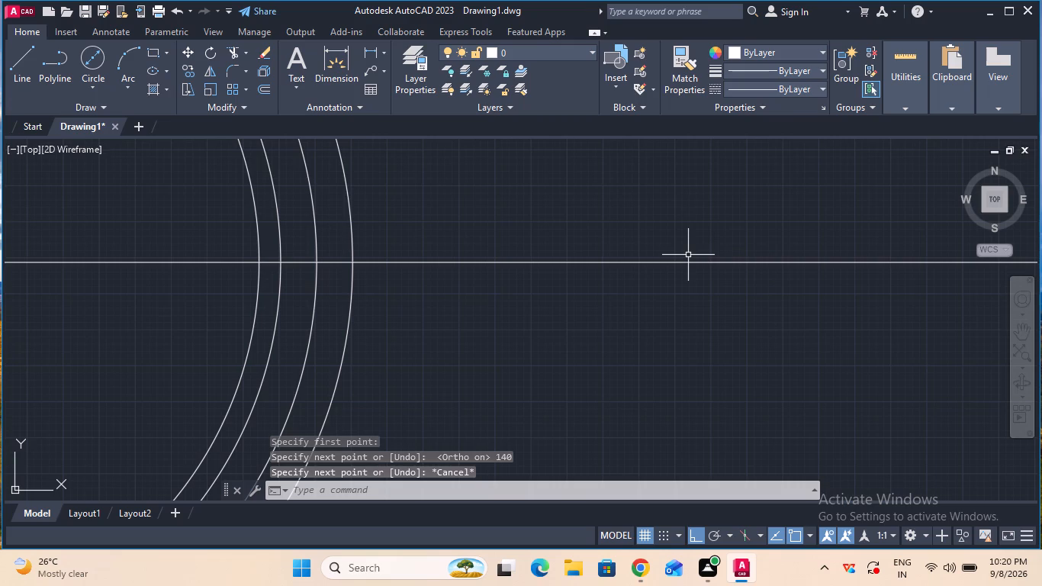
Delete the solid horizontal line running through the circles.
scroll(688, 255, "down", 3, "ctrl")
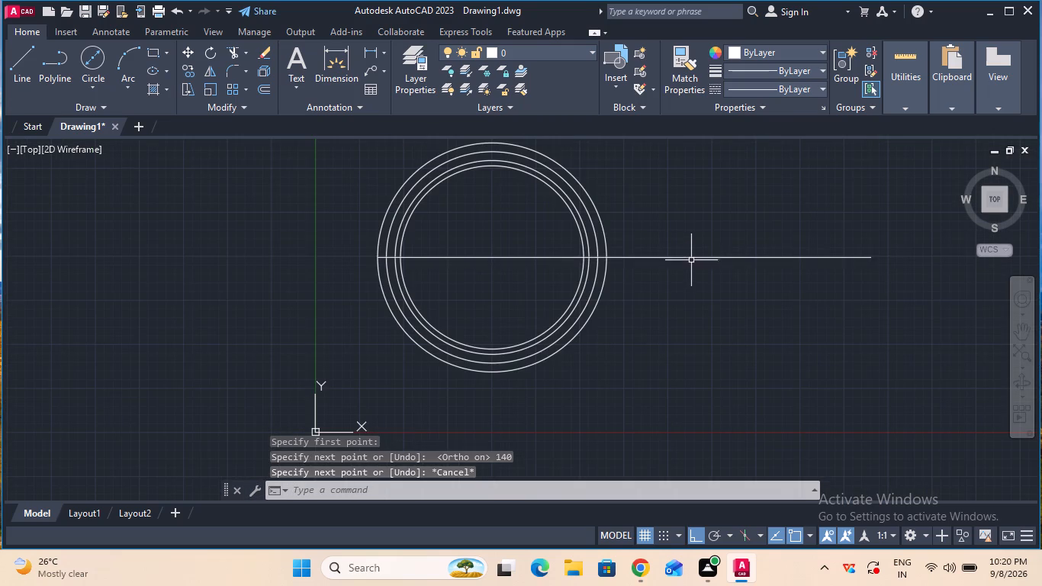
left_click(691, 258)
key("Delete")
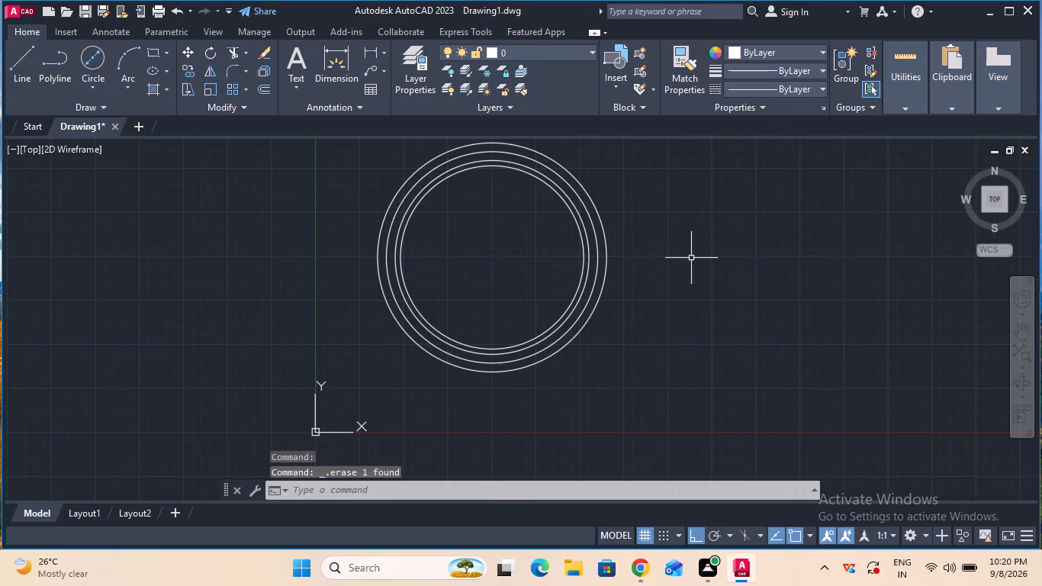
Make CENTER the current linetype and draw a 140 mm horizontal centerline rightward from the outermost circle's left quadrant.
left_click(778, 92)
left_click(776, 143)
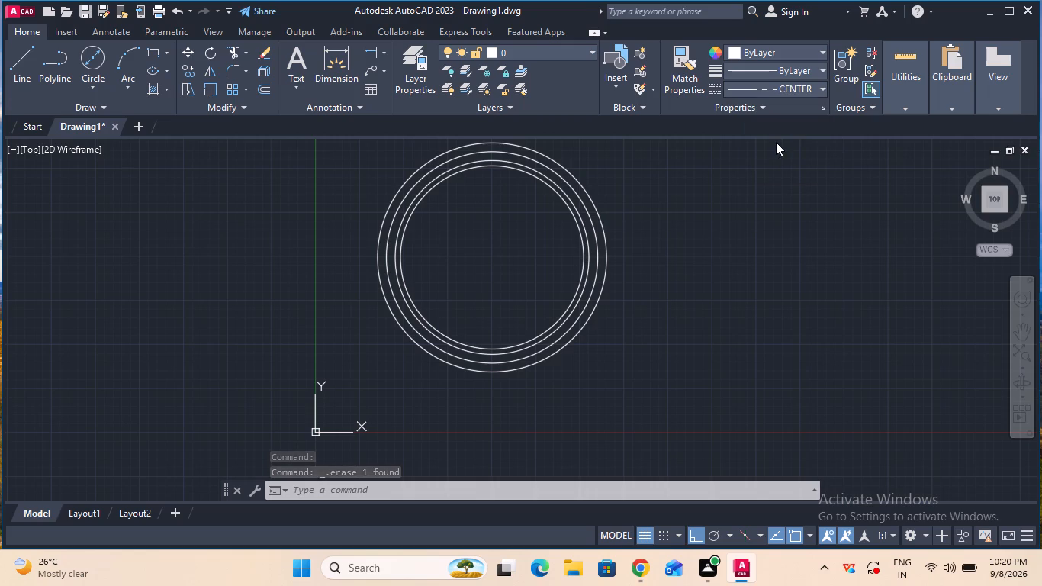
left_click(23, 65)
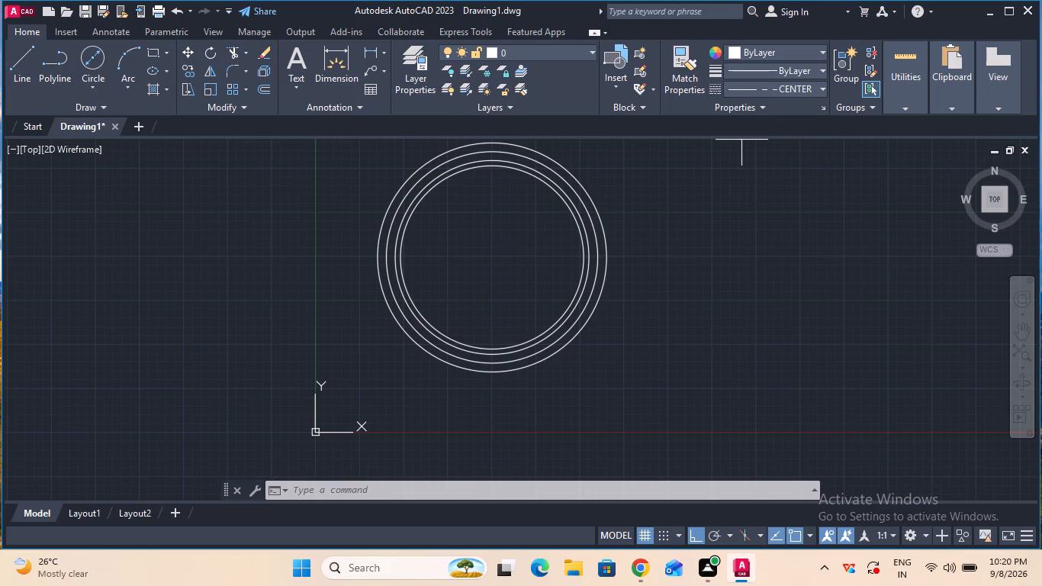
left_click(378, 256)
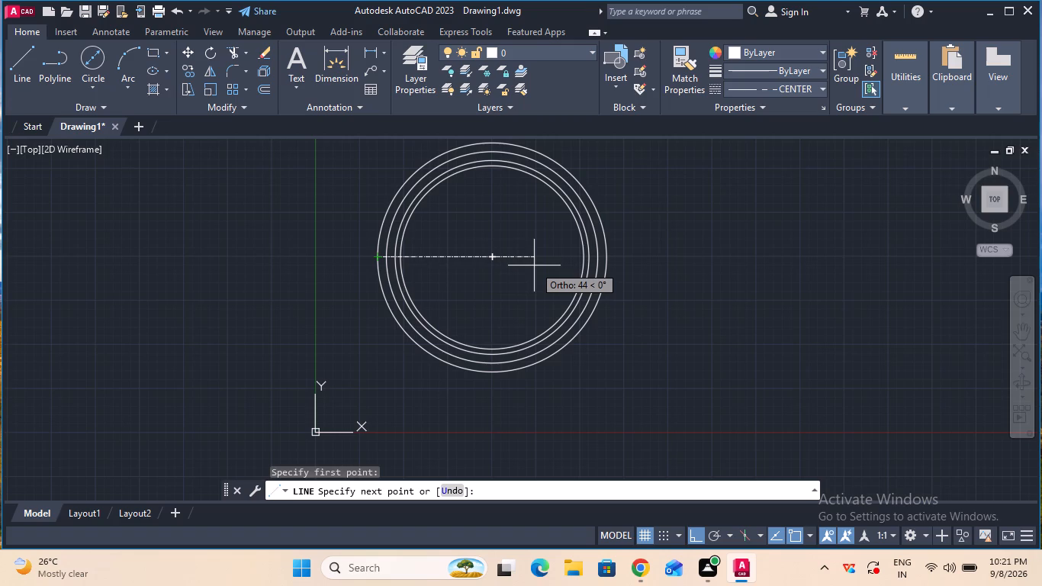
type("14")
key("0")
key("Return")
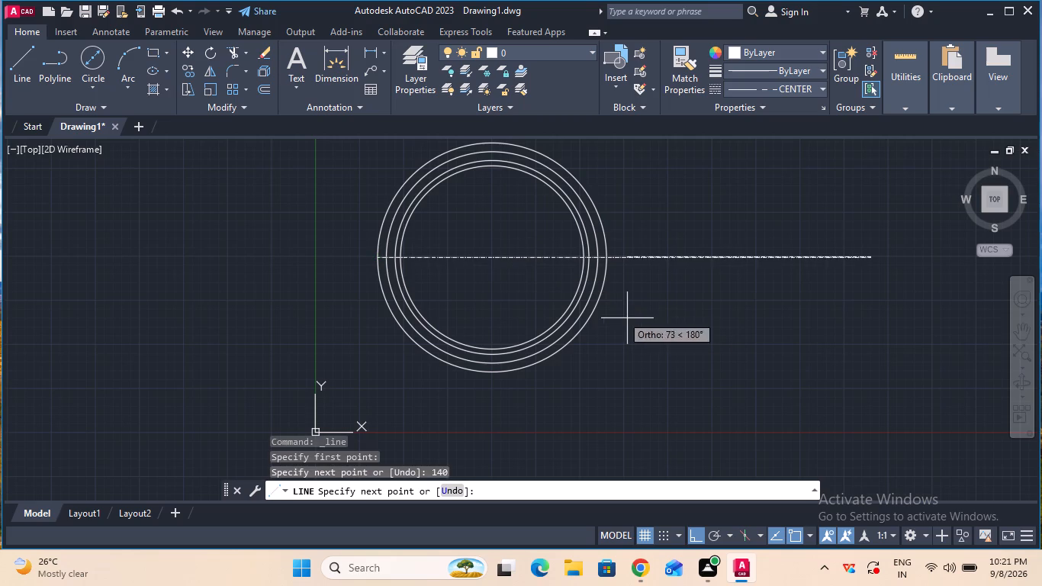
key("Escape")
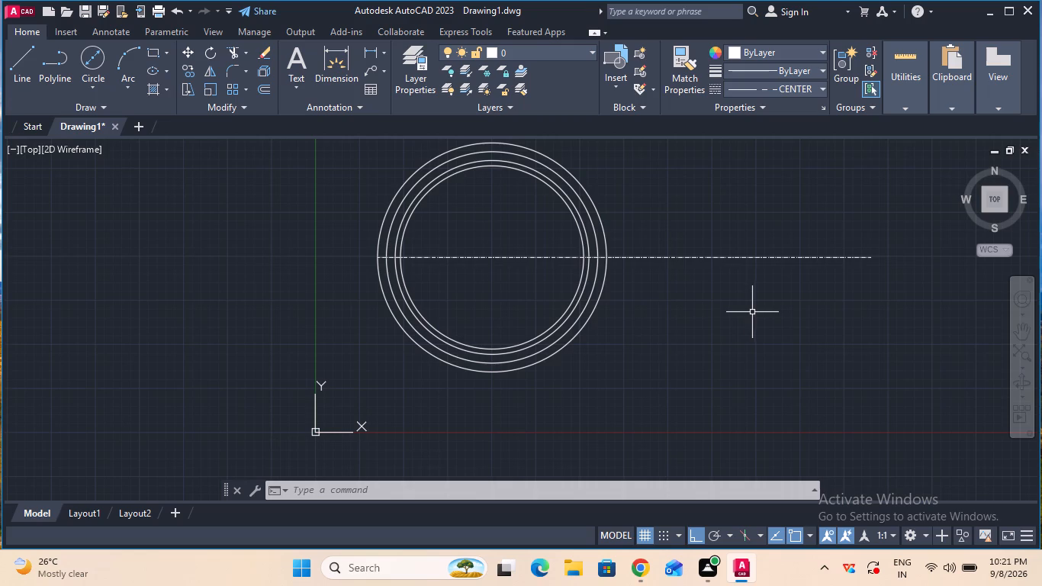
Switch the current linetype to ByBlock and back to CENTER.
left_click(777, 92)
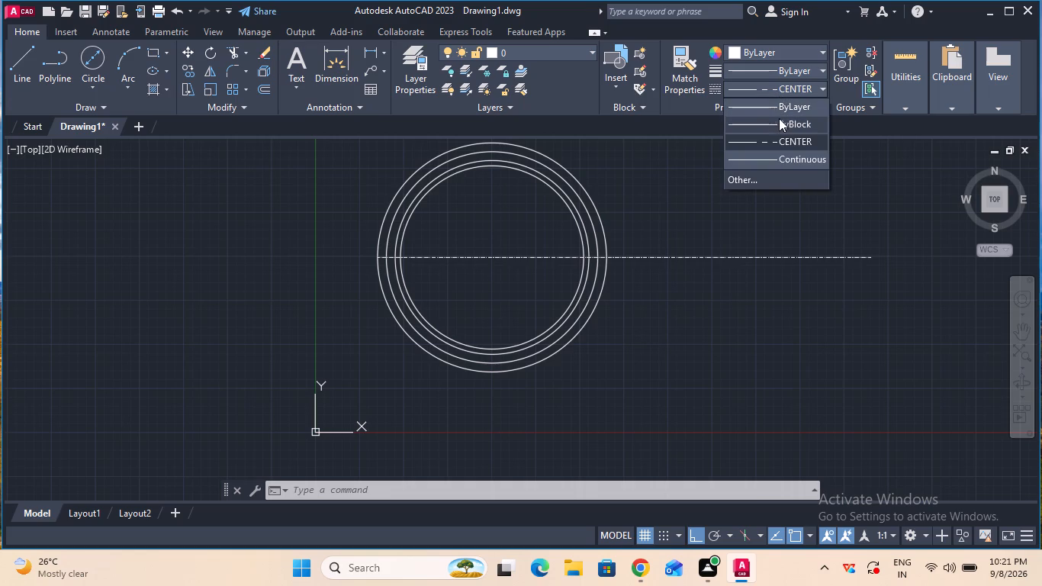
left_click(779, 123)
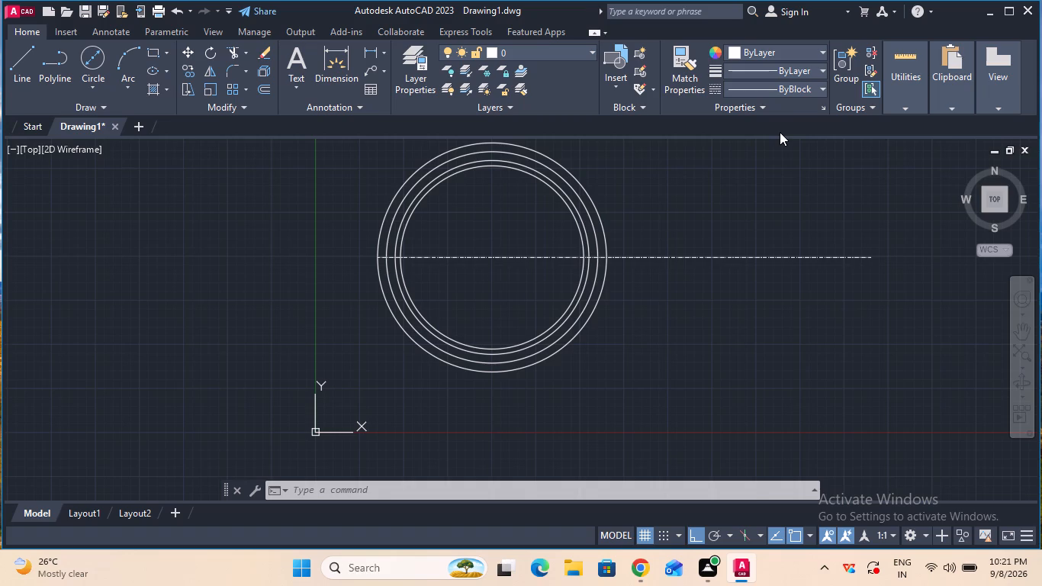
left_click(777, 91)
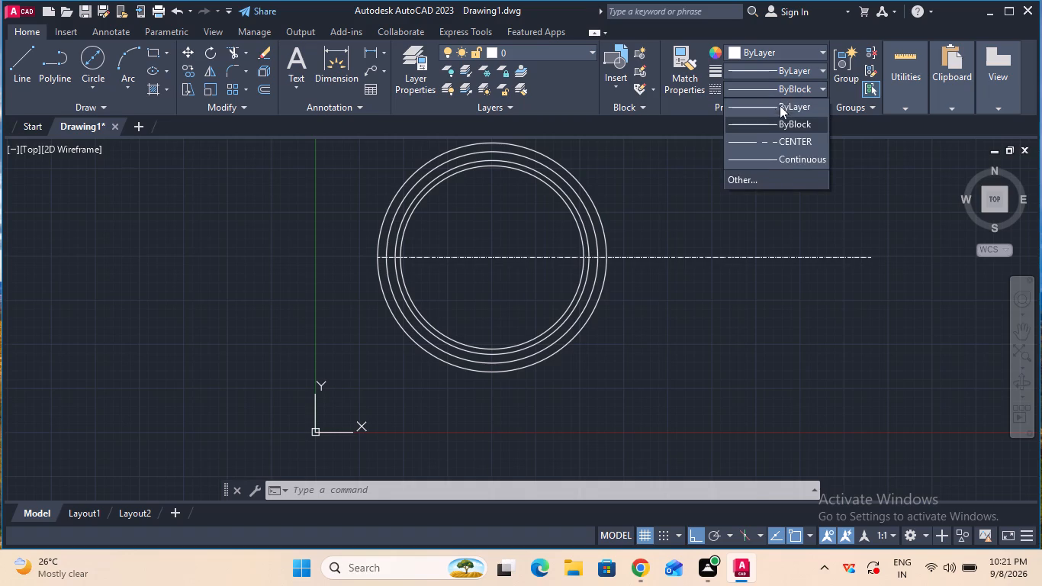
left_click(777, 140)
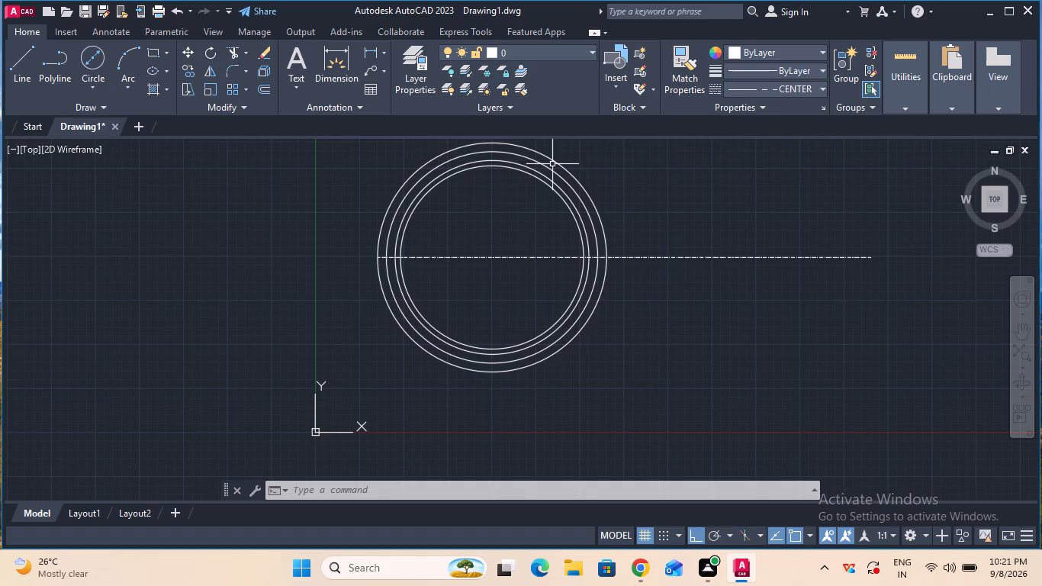
Draw a vertical CENTER-linetype centerline from the top quadrant to the bottom quadrant of the innermost circle.
left_click(29, 63)
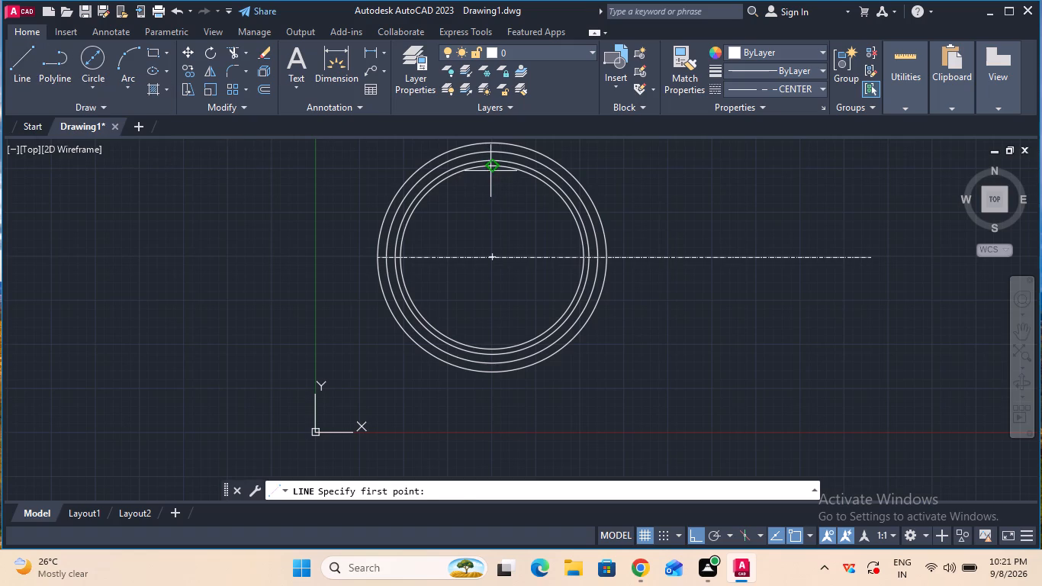
left_click(491, 168)
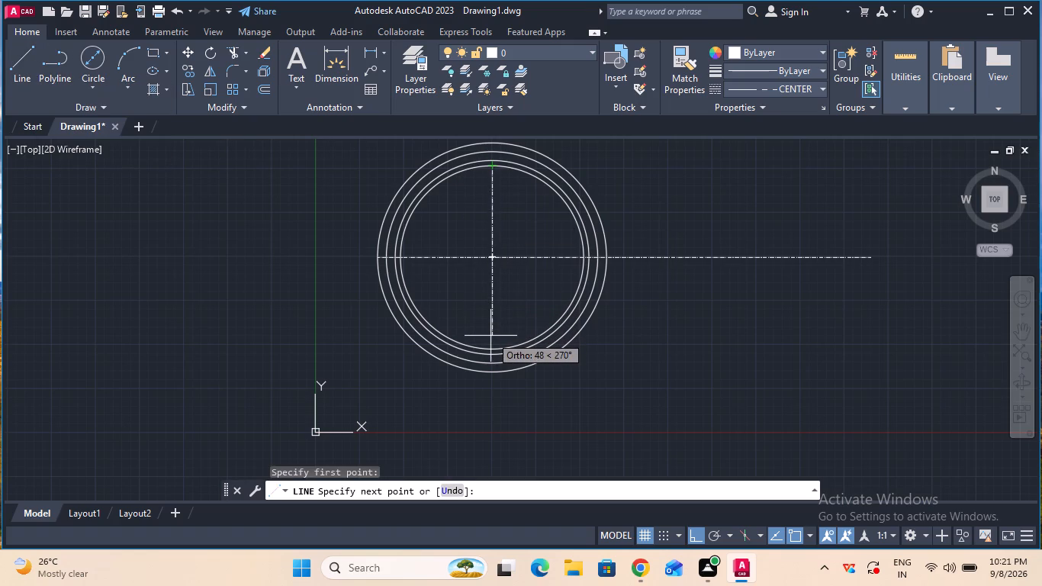
left_click(490, 345)
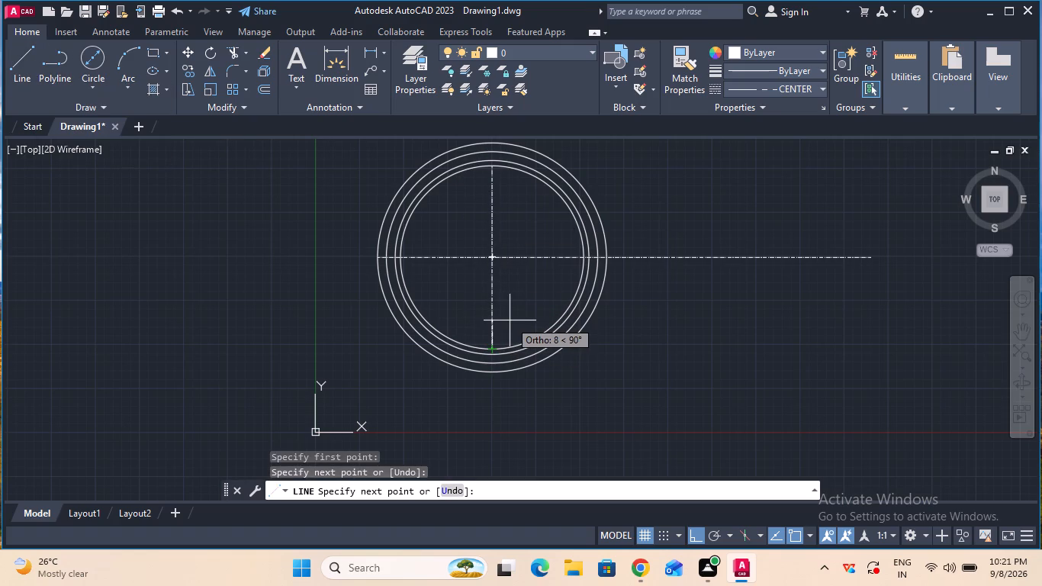
key("Escape")
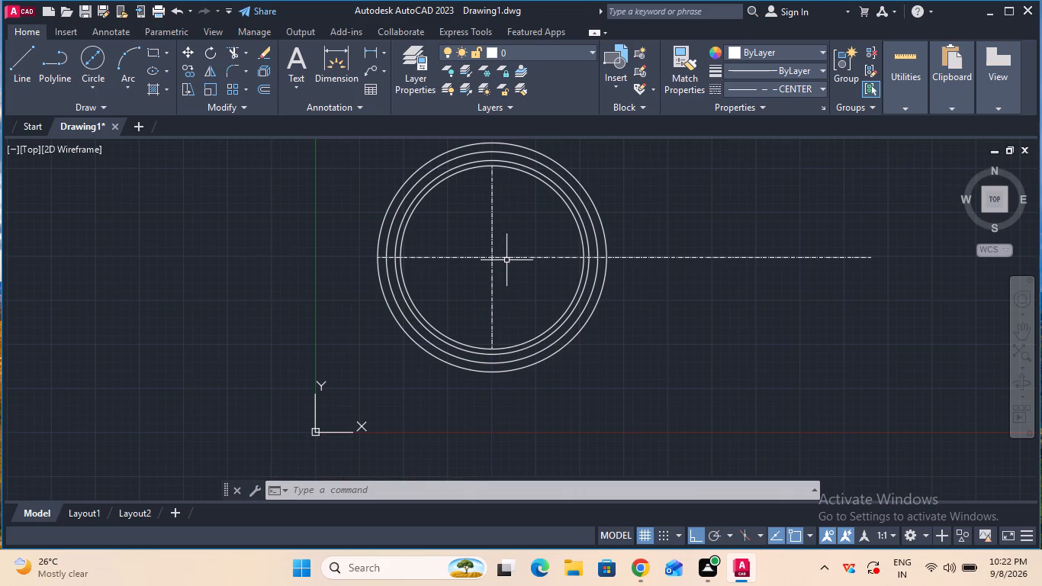
Switch the current linetype to ByBlock.
scroll(507, 260, "down", 1, "ctrl")
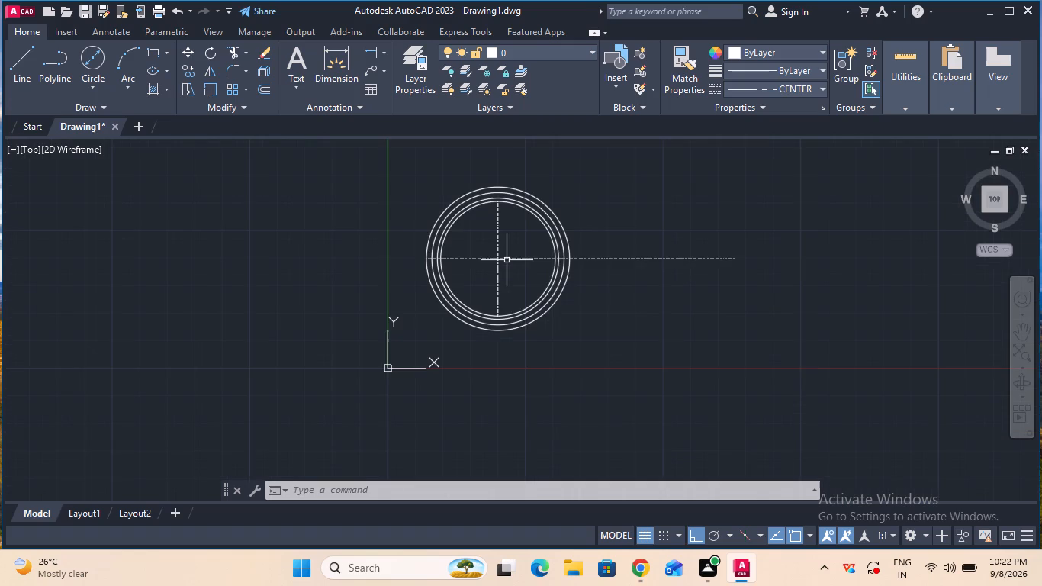
left_click(780, 87)
left_click(766, 129)
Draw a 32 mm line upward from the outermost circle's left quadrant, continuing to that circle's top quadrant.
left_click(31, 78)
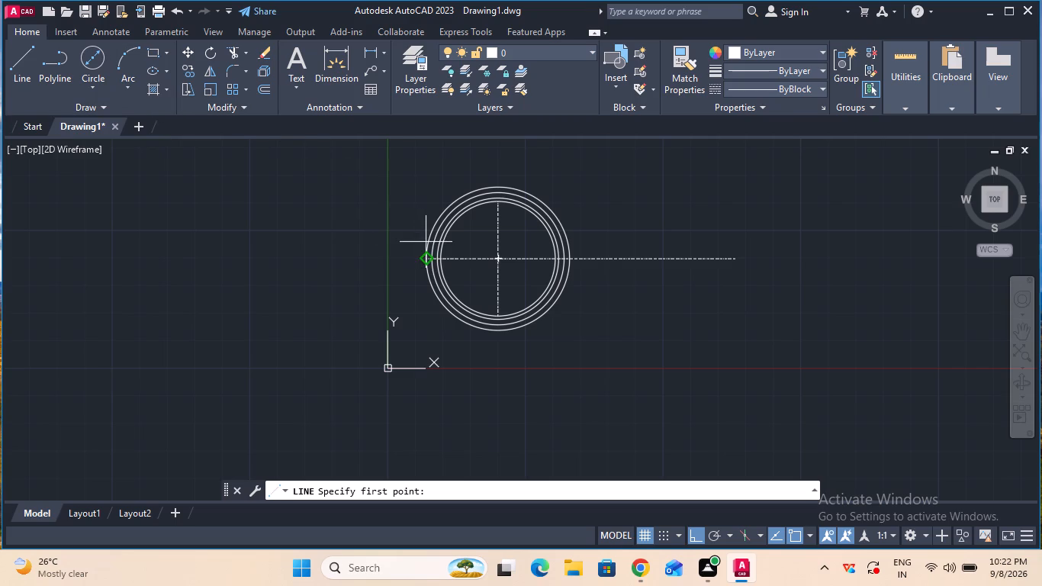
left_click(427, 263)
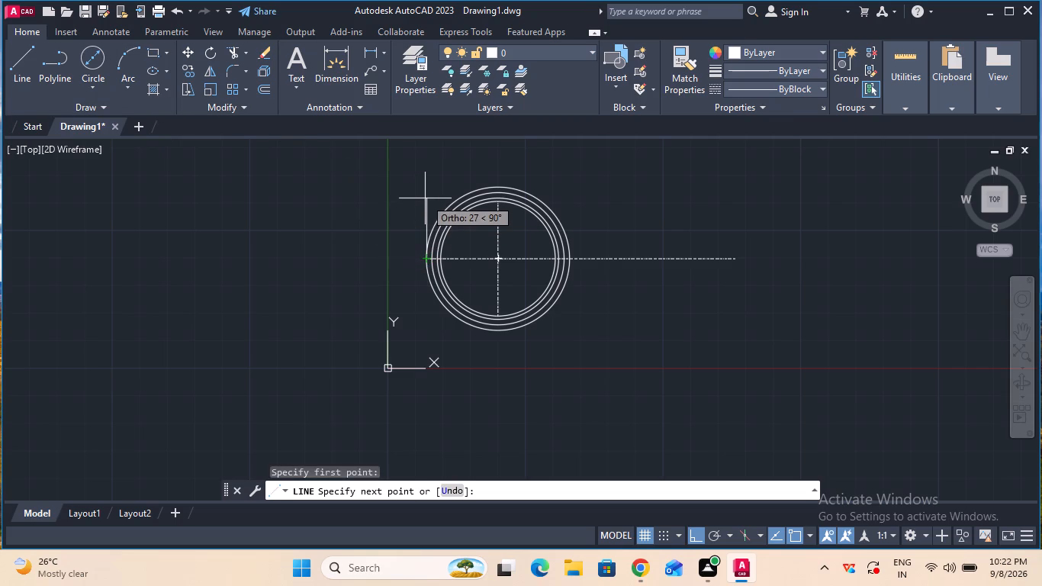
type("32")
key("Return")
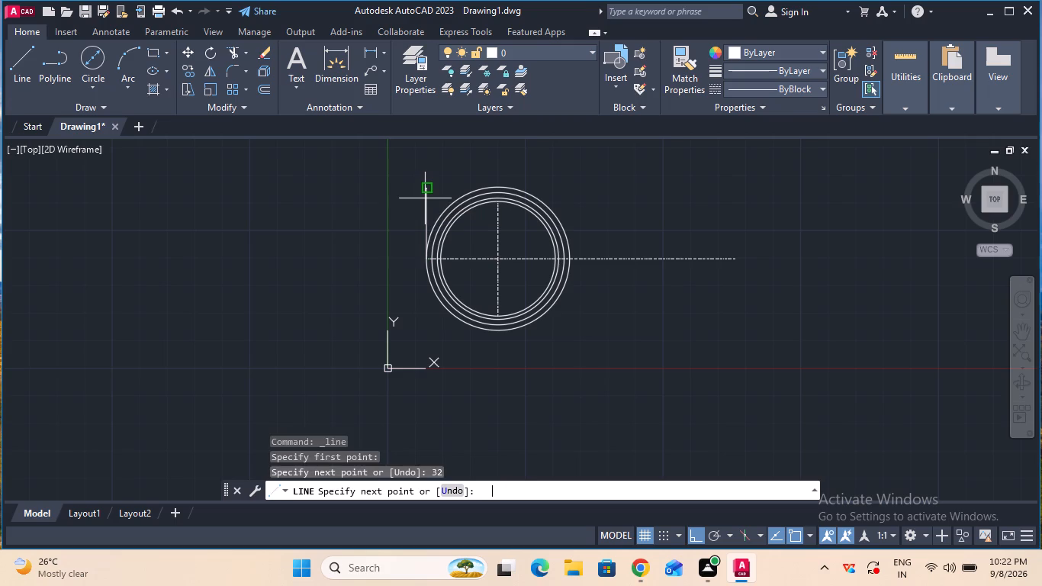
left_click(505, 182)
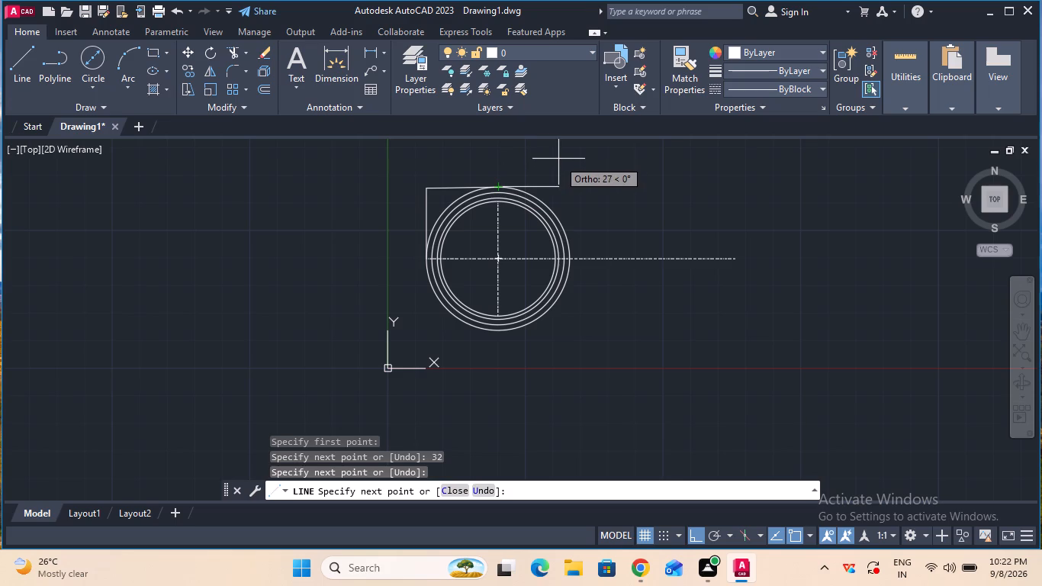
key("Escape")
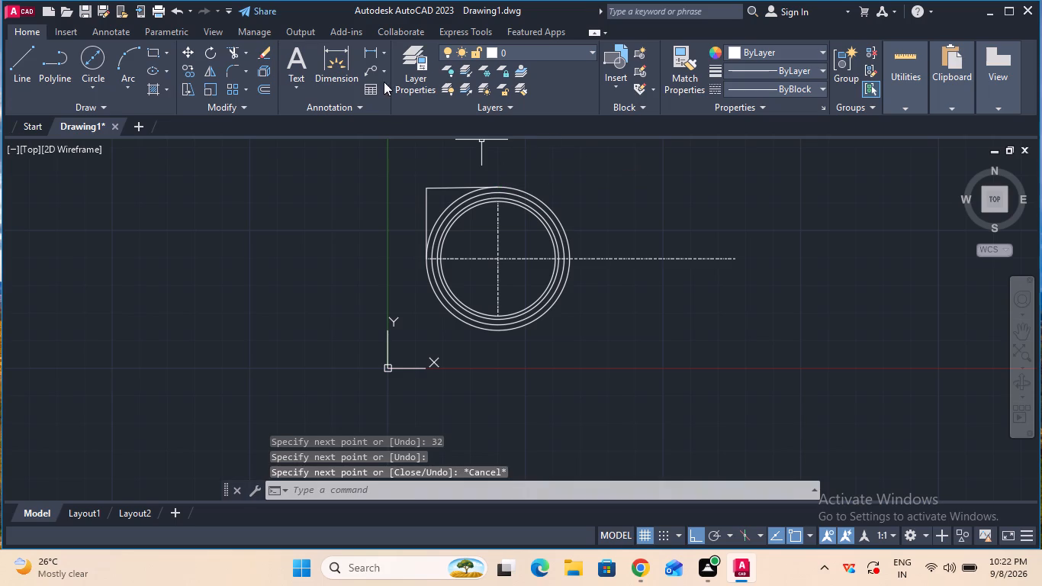
Measure the horizontal distance from the upper corner to the outermost circle's top quadrant with a linear dimension.
left_click(370, 56)
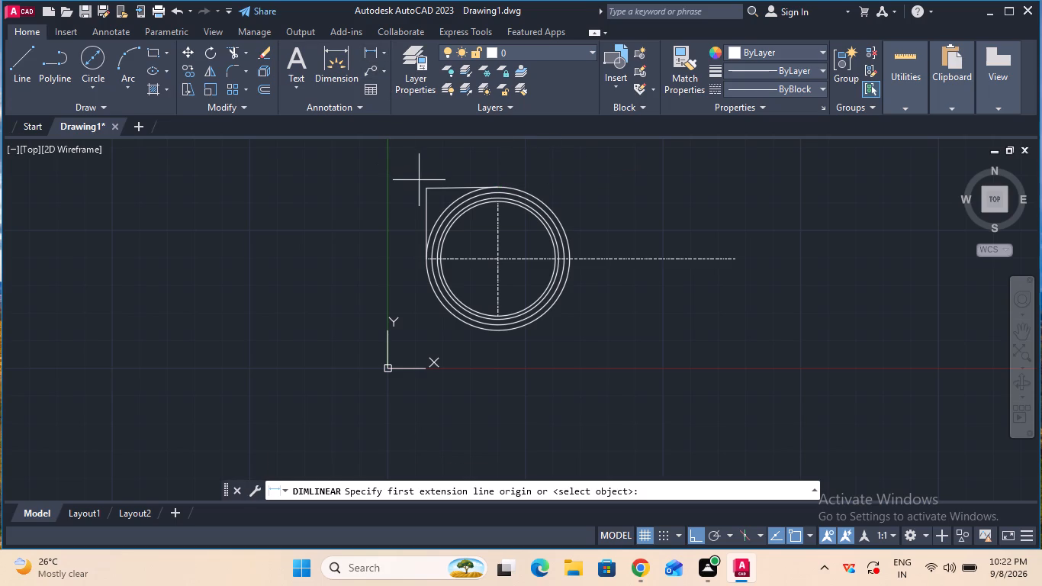
left_click(424, 185)
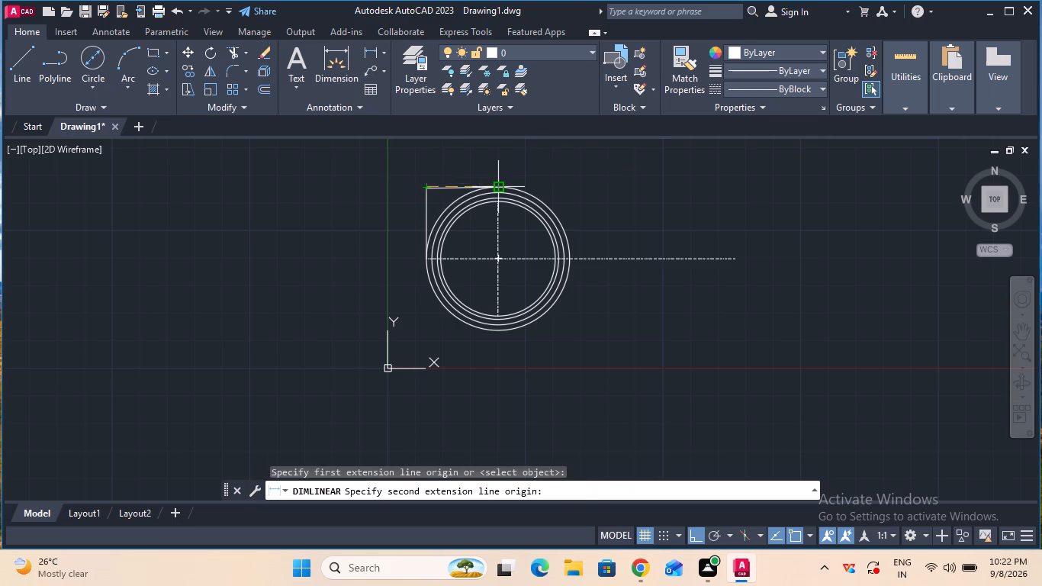
left_click(500, 183)
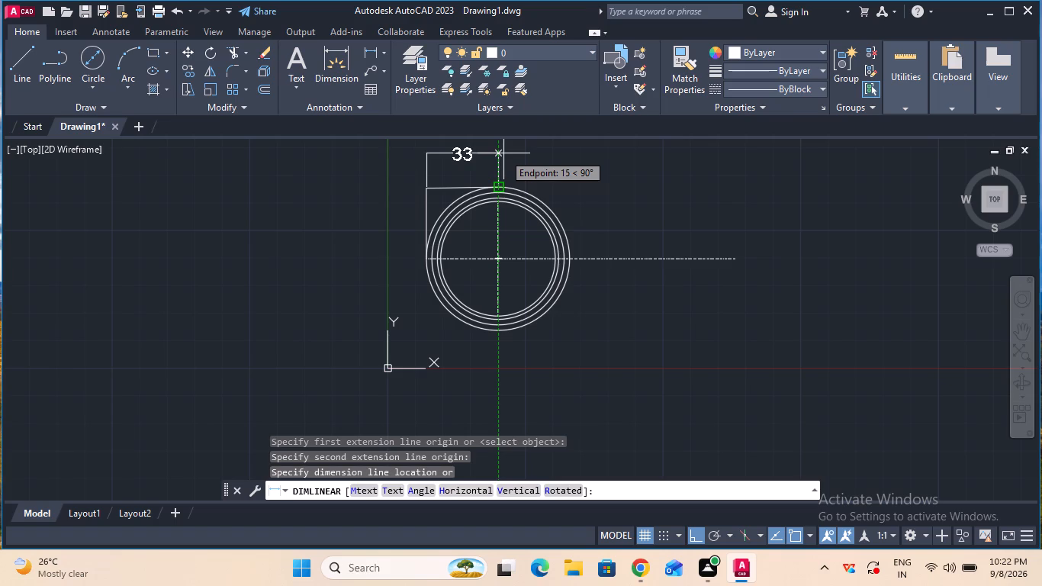
key("Escape")
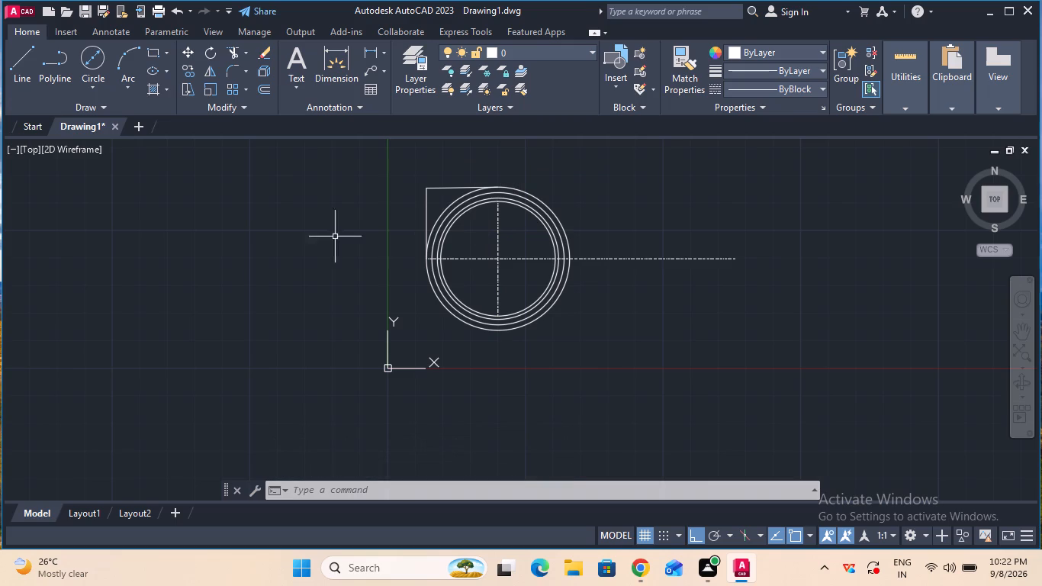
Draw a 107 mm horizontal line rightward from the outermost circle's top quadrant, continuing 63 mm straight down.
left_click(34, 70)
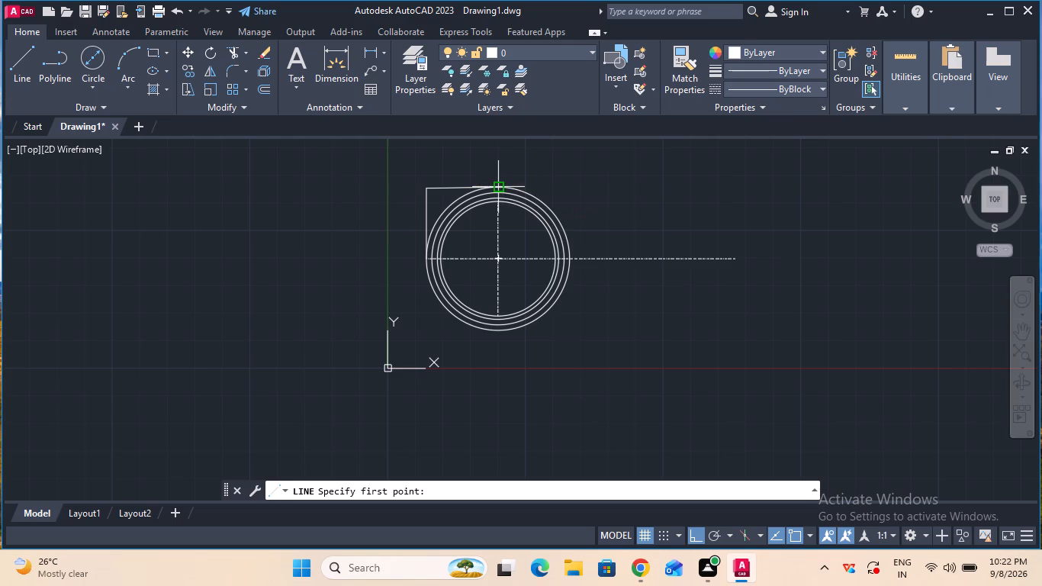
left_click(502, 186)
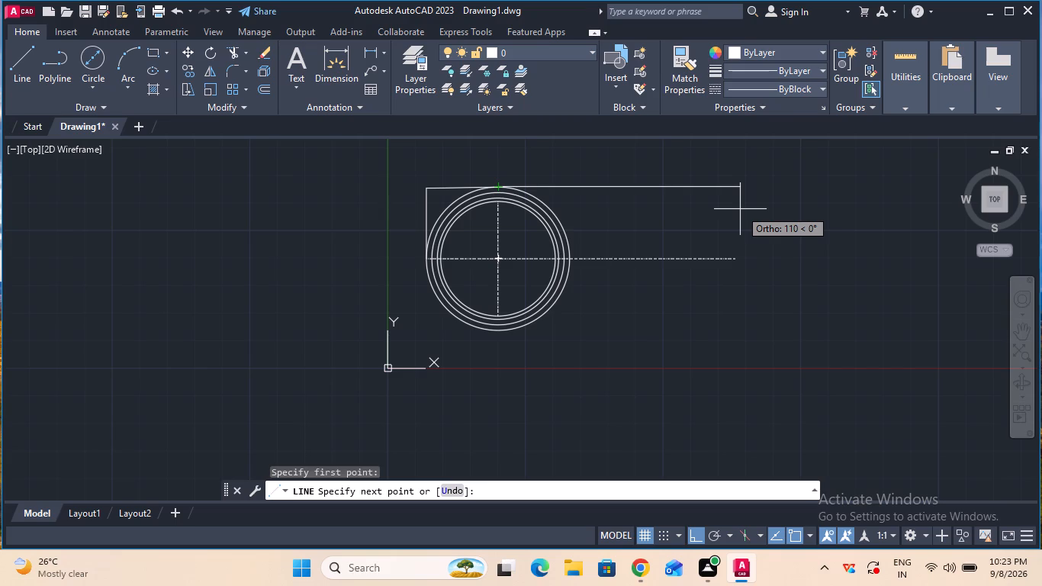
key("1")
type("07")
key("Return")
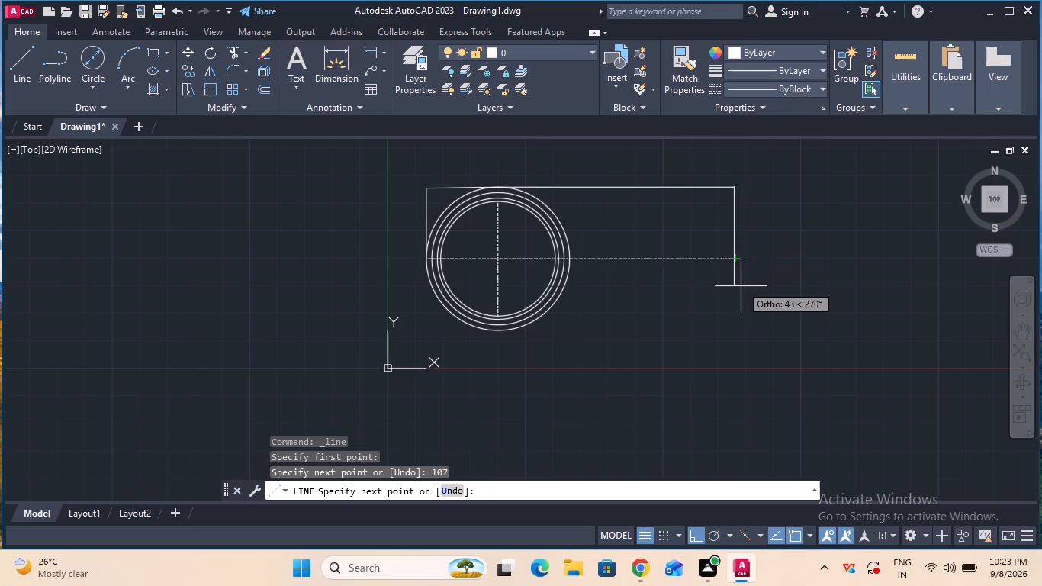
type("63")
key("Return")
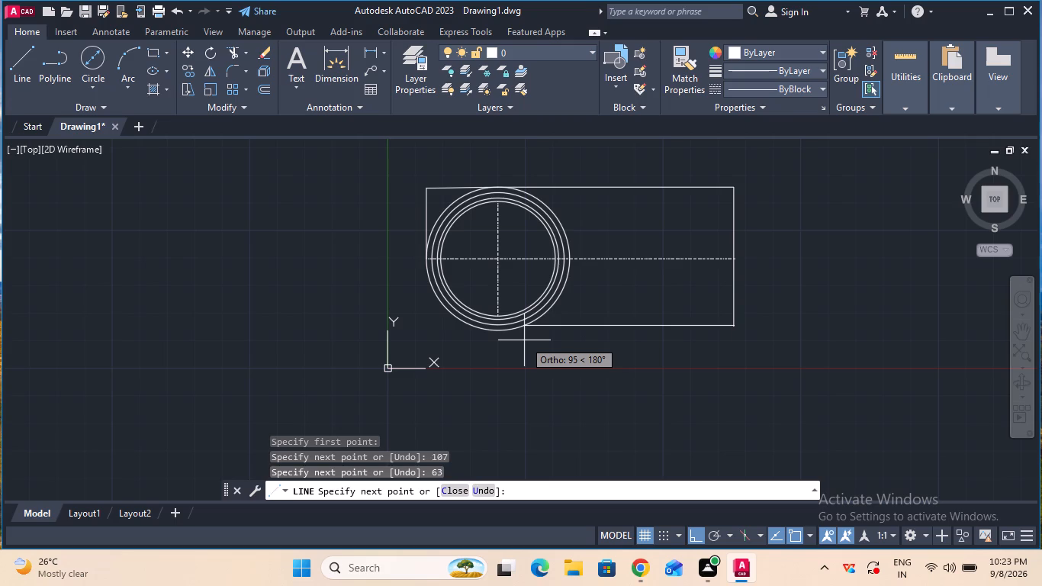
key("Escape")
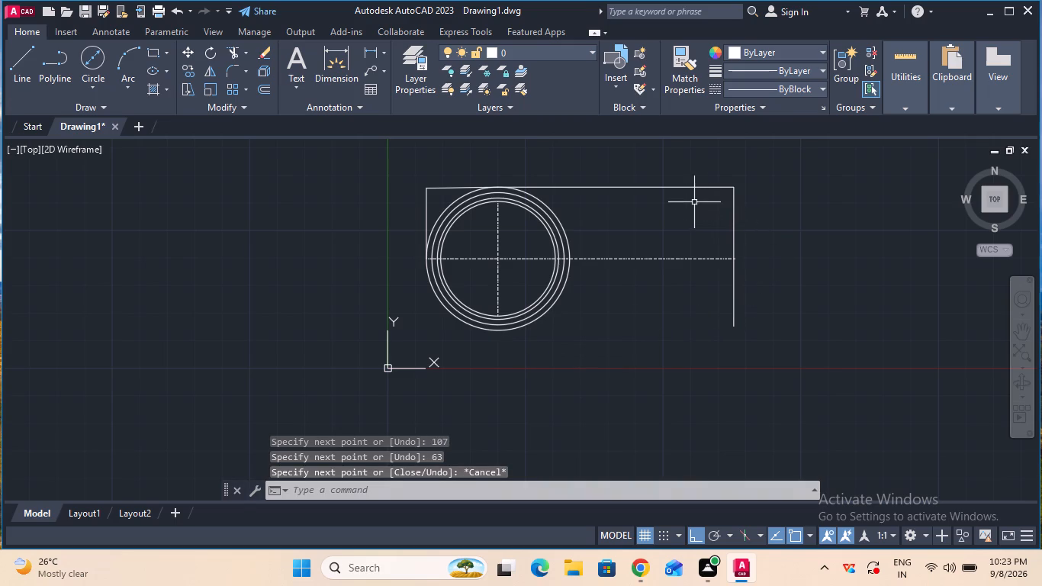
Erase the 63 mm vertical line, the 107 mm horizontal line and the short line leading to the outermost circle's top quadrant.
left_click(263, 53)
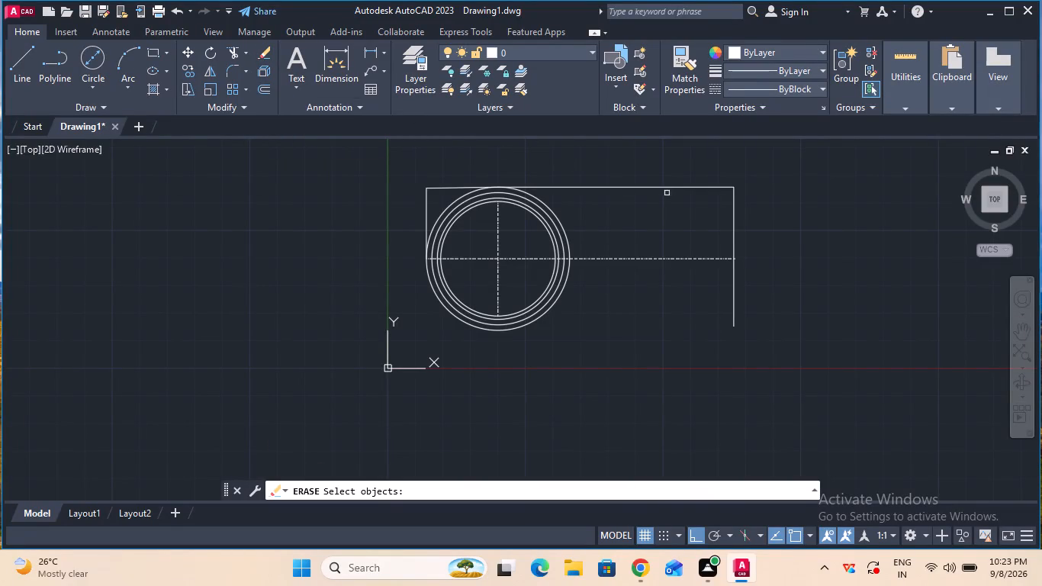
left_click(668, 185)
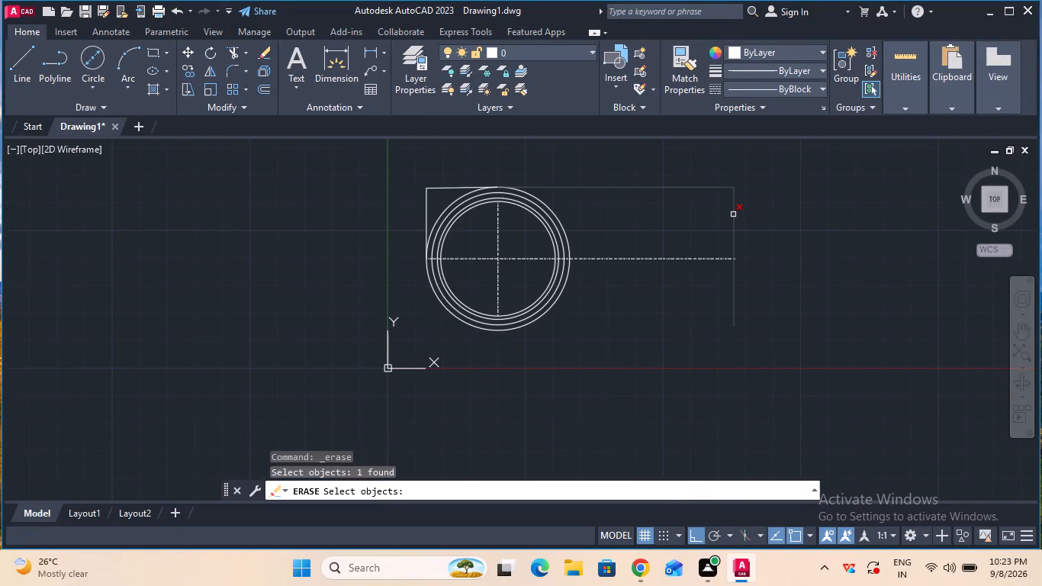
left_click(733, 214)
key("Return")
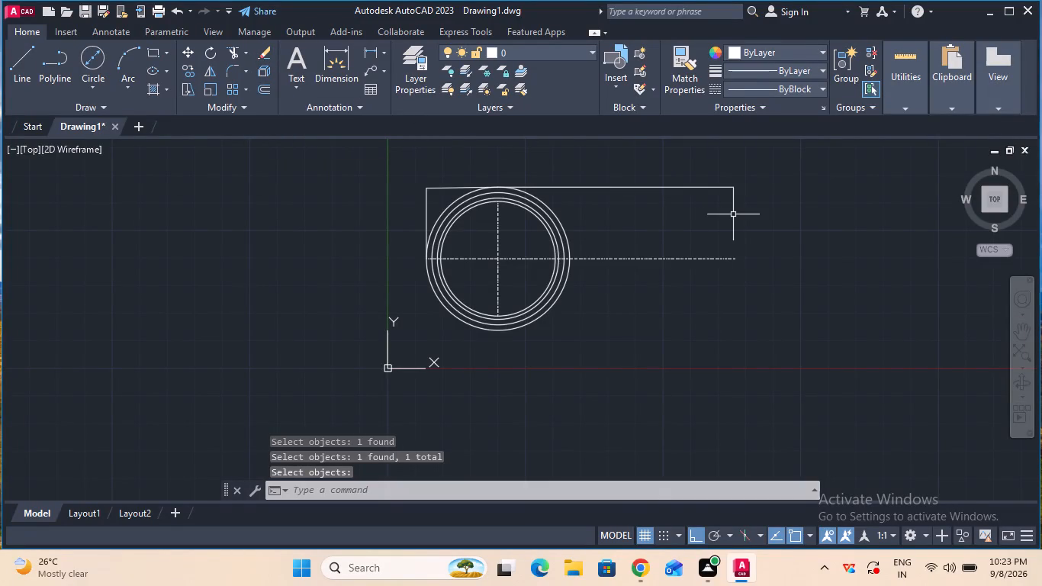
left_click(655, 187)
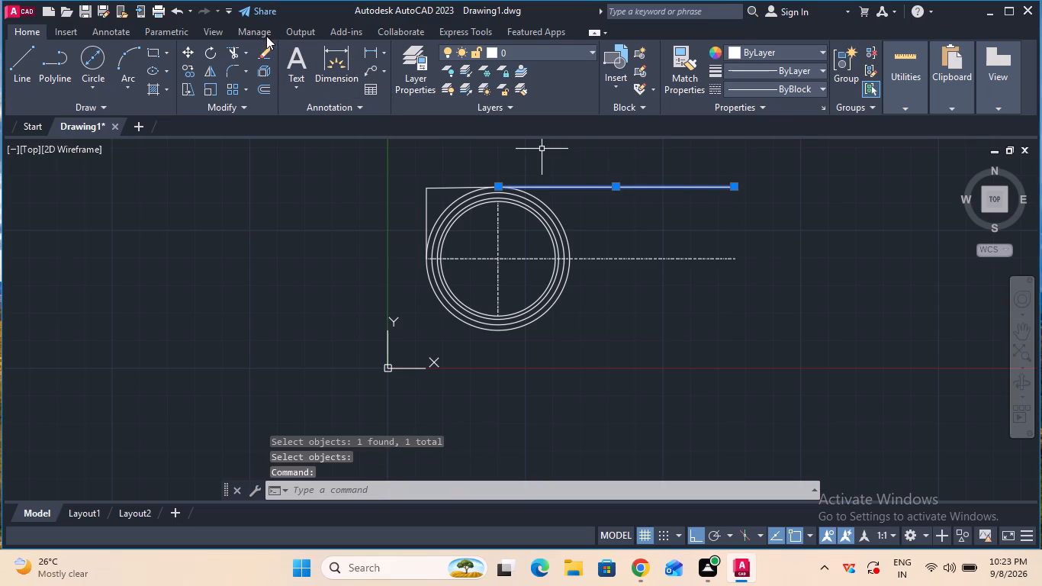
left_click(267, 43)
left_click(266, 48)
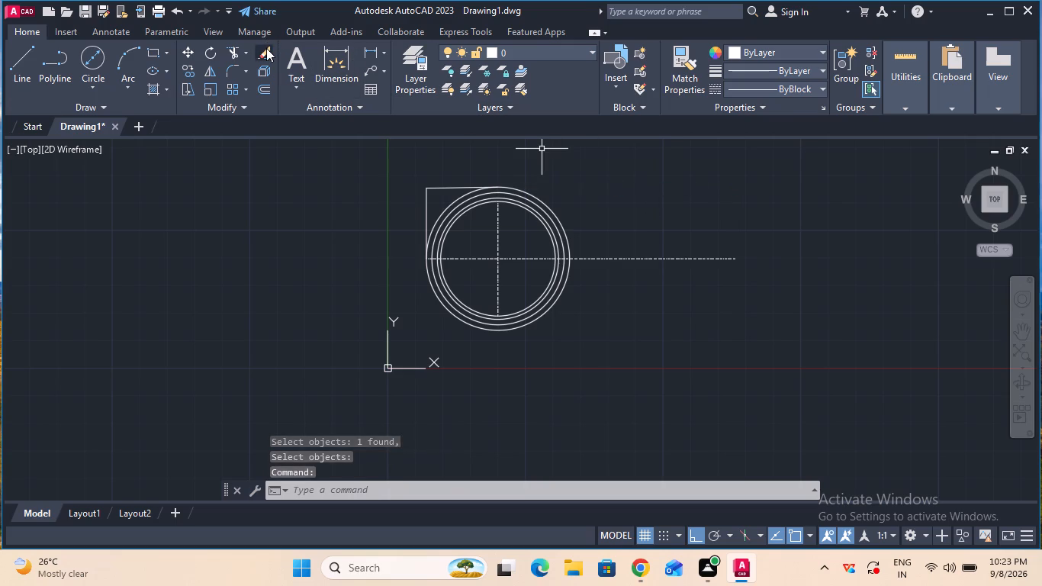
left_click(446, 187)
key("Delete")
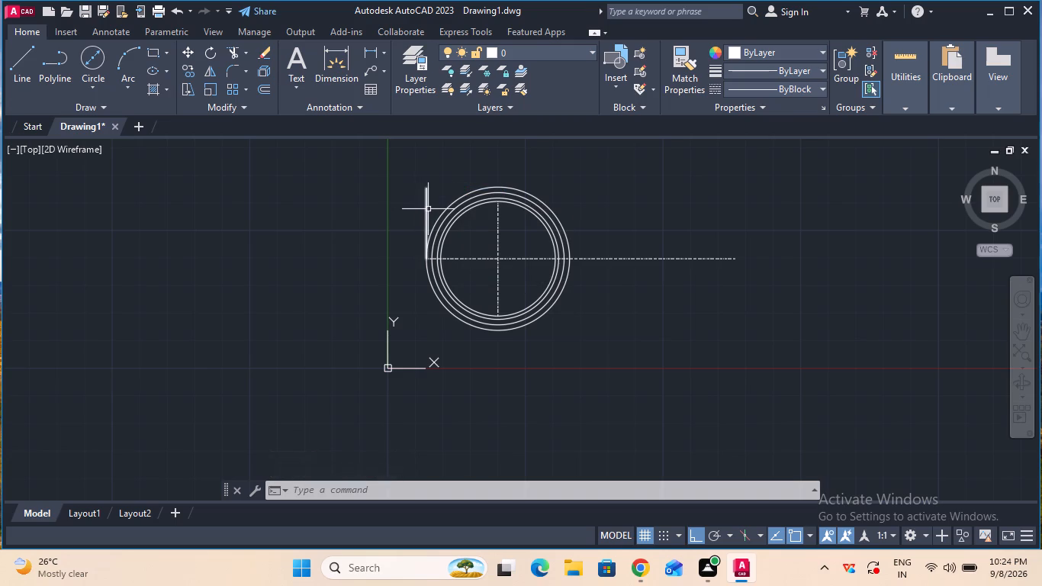
Measure the length of the vertical line rising from the outermost circle's left quadrant with a linear dimension.
left_click(372, 55)
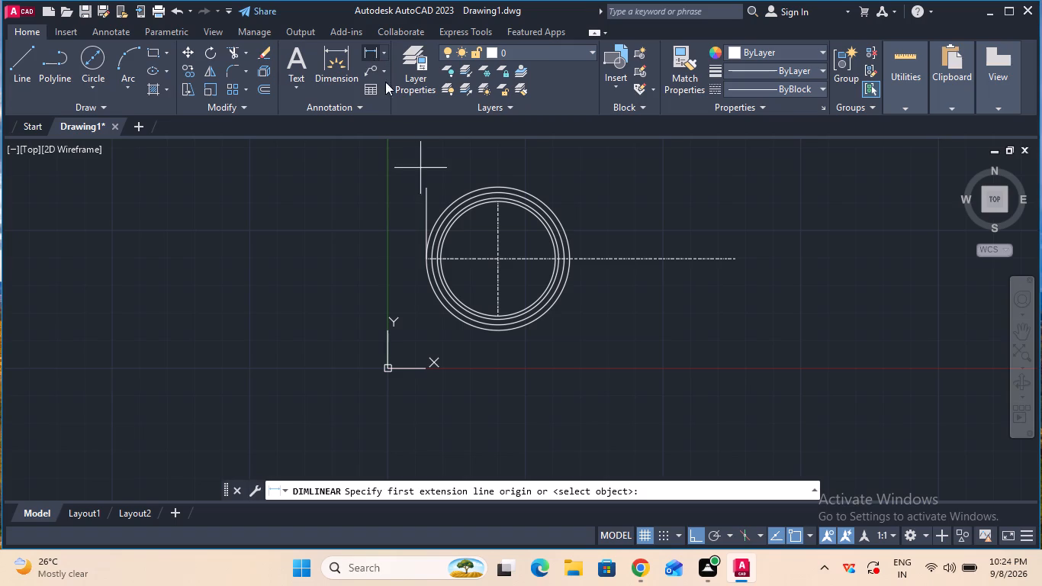
left_click(427, 192)
left_click(426, 262)
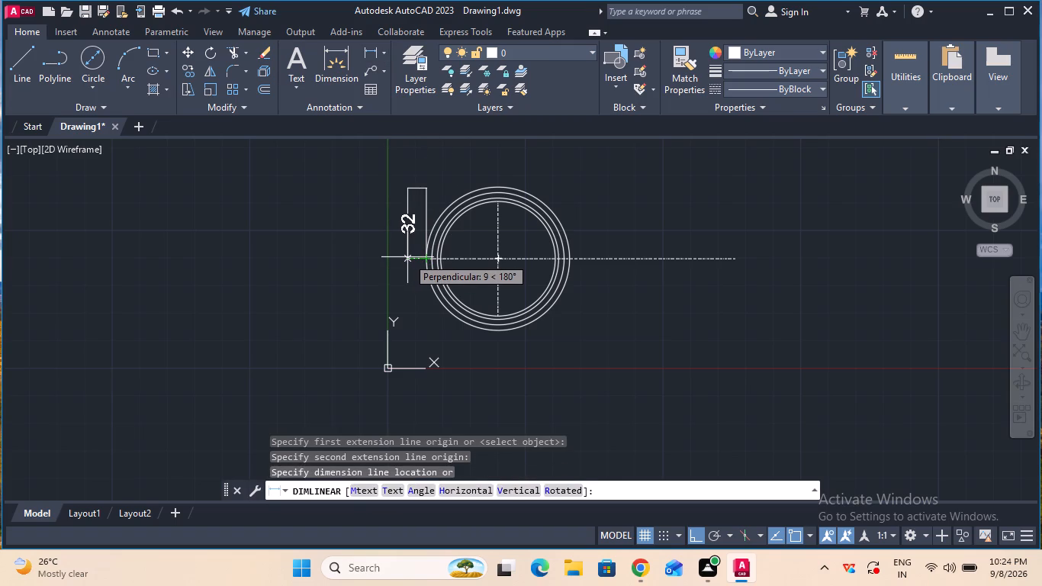
key("Escape")
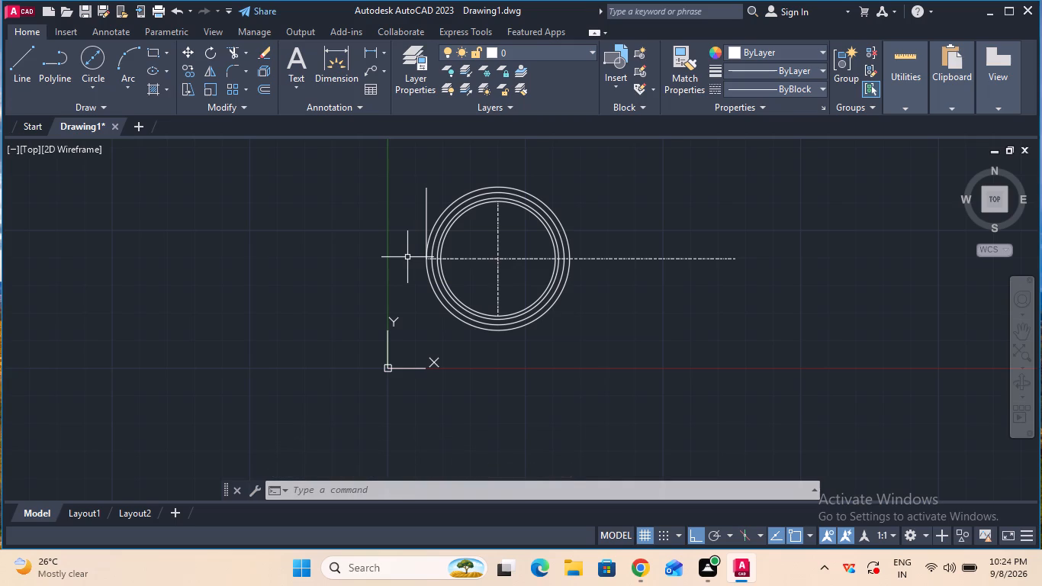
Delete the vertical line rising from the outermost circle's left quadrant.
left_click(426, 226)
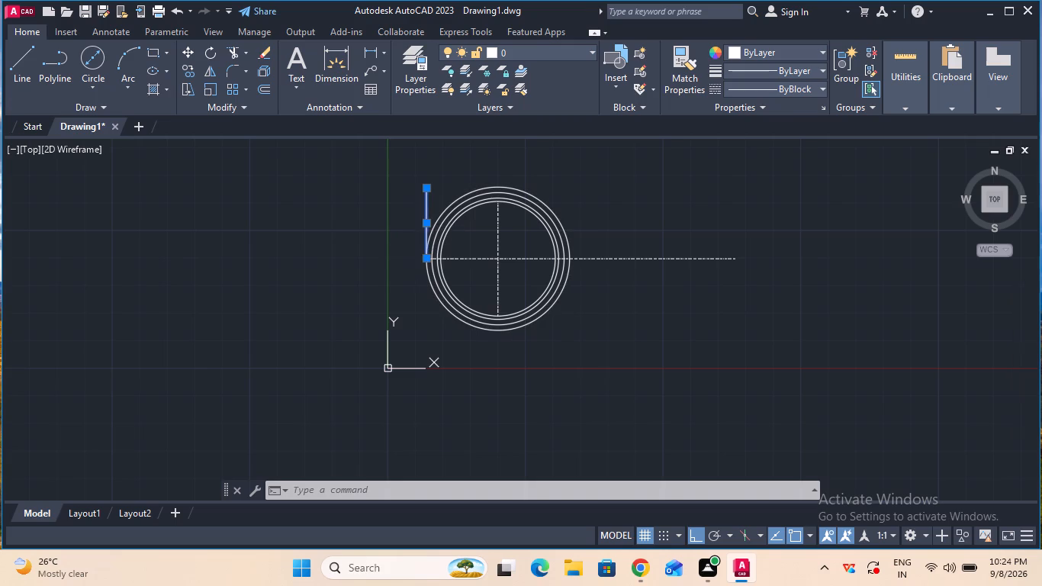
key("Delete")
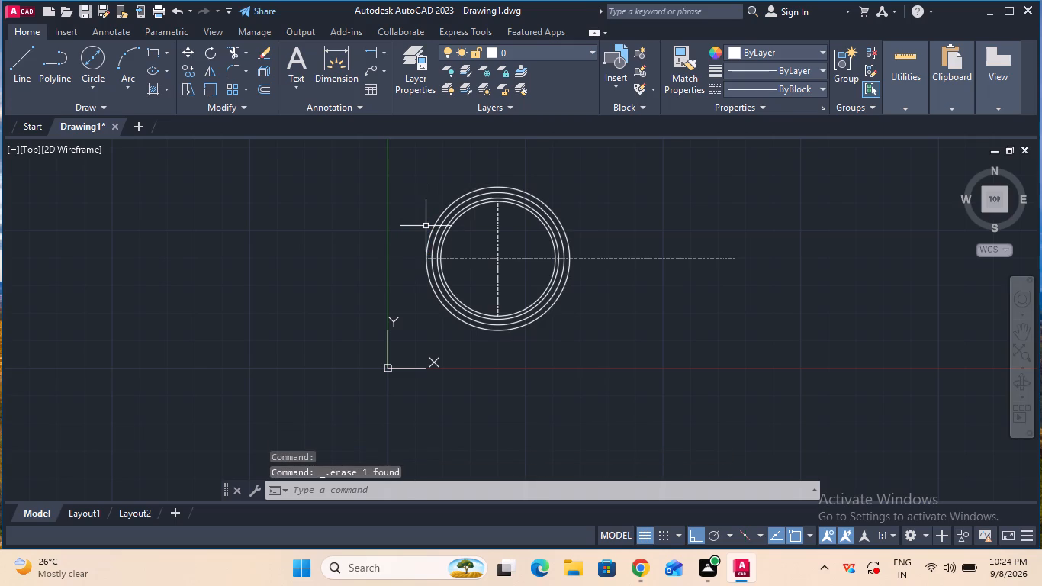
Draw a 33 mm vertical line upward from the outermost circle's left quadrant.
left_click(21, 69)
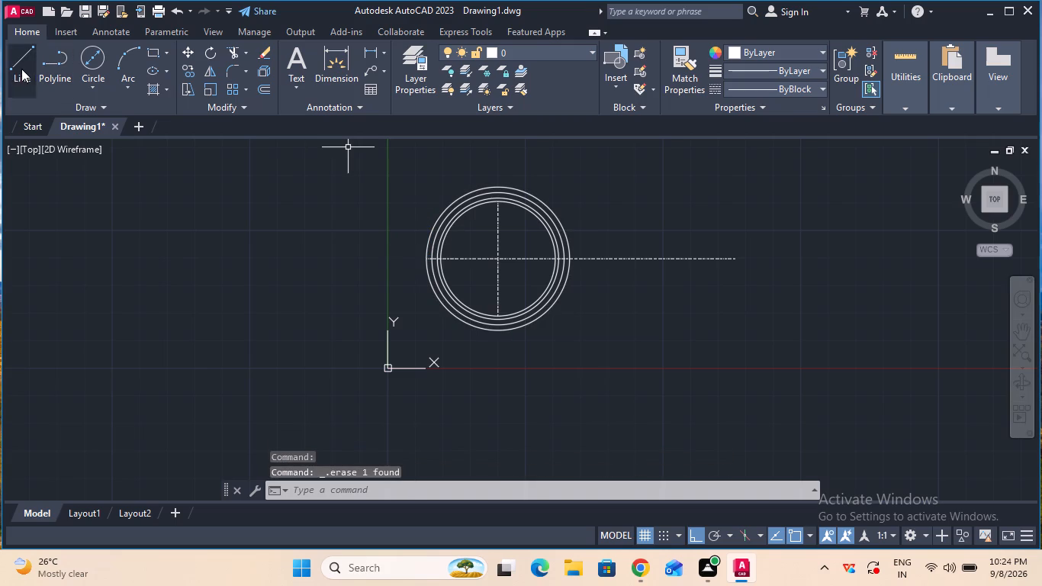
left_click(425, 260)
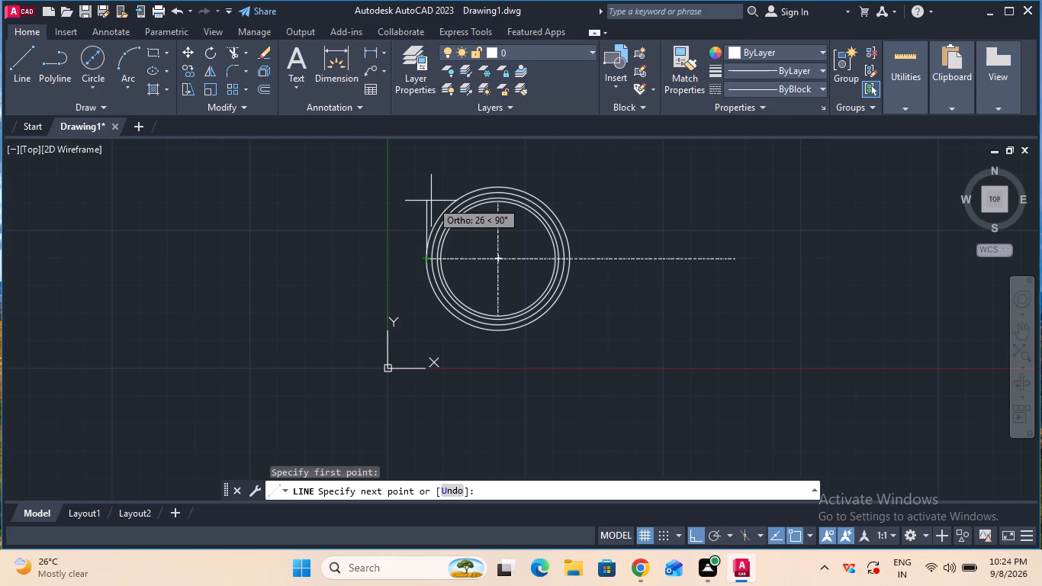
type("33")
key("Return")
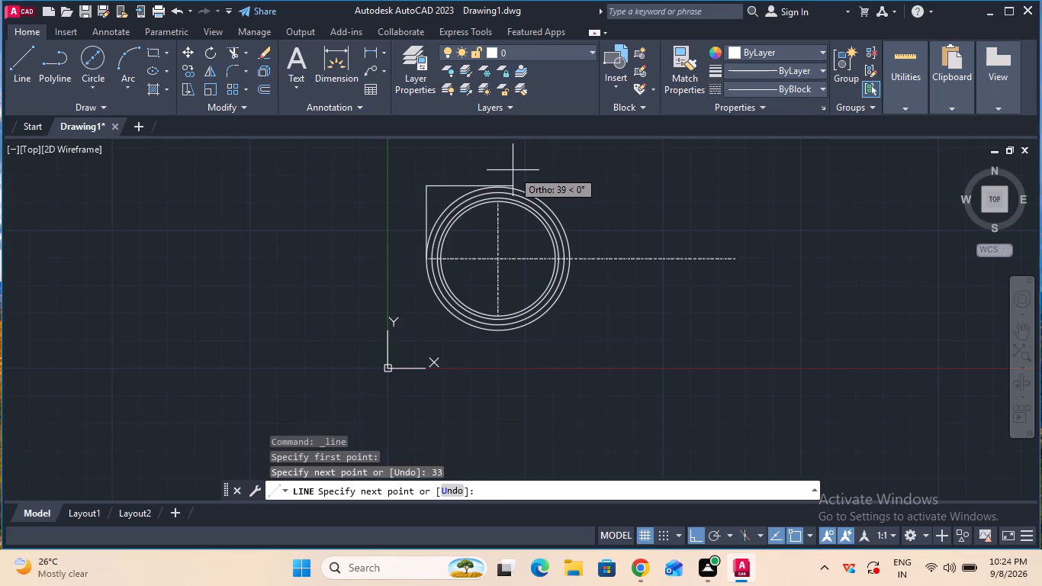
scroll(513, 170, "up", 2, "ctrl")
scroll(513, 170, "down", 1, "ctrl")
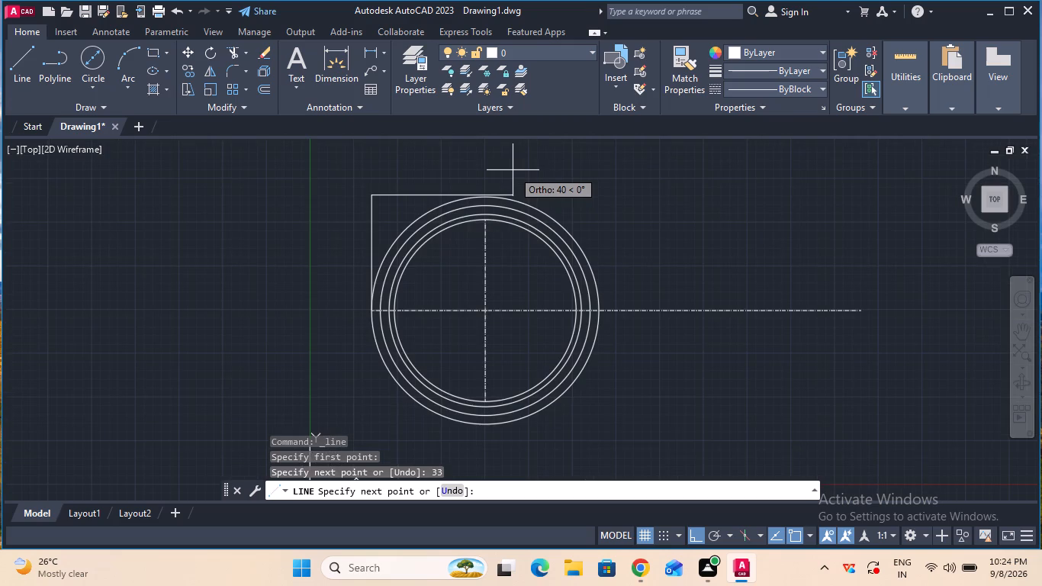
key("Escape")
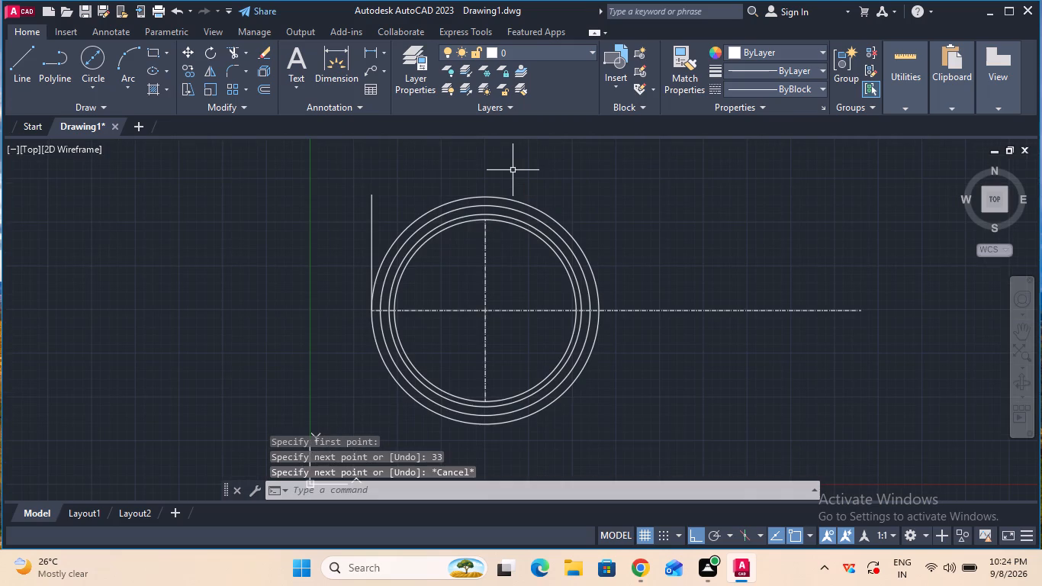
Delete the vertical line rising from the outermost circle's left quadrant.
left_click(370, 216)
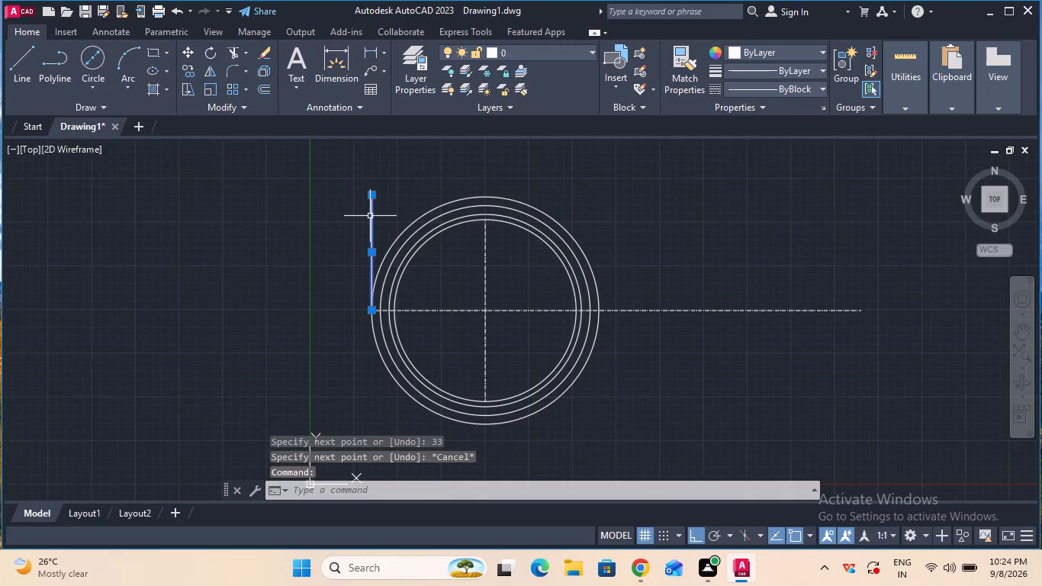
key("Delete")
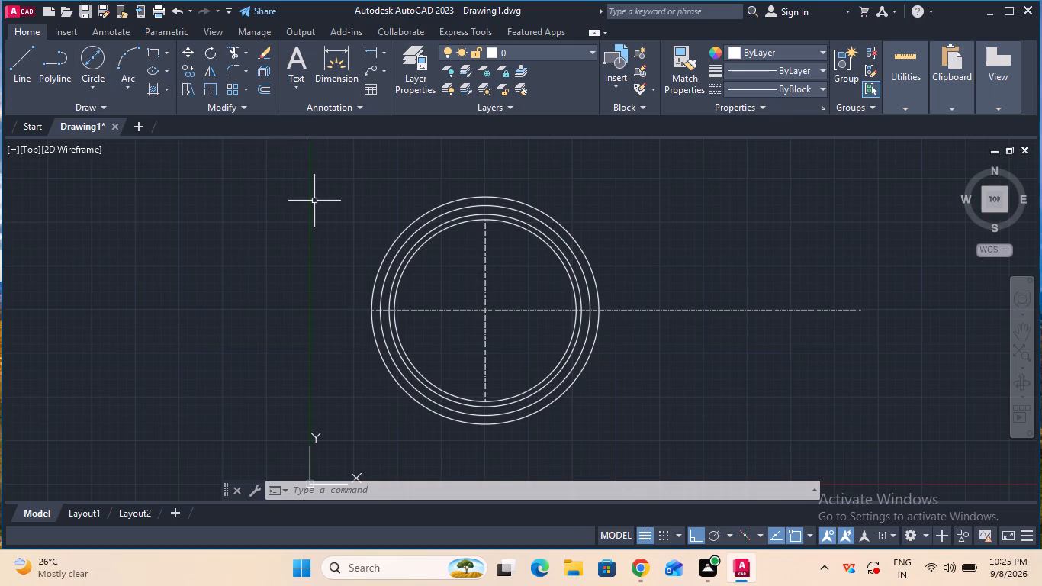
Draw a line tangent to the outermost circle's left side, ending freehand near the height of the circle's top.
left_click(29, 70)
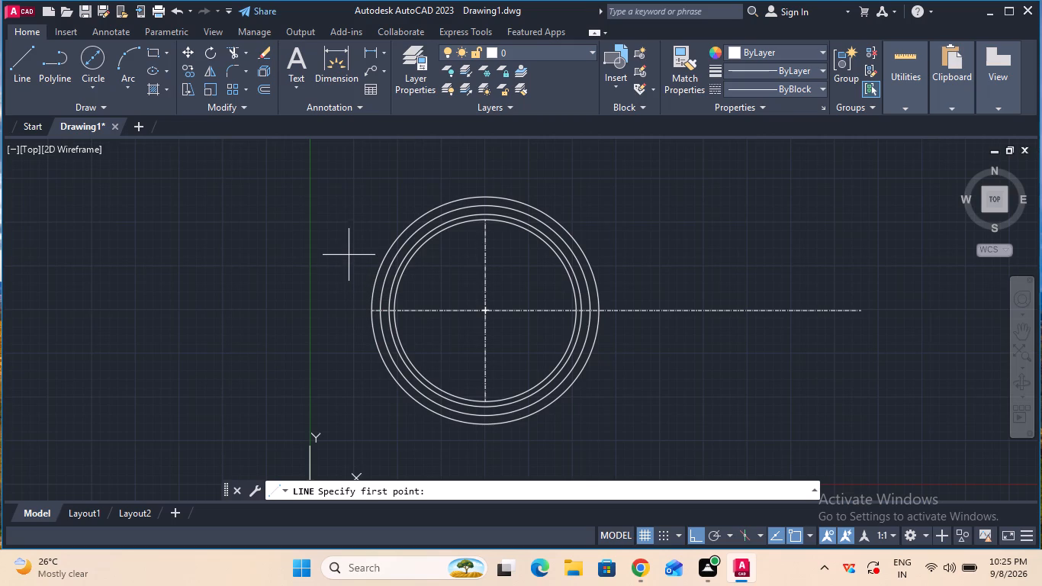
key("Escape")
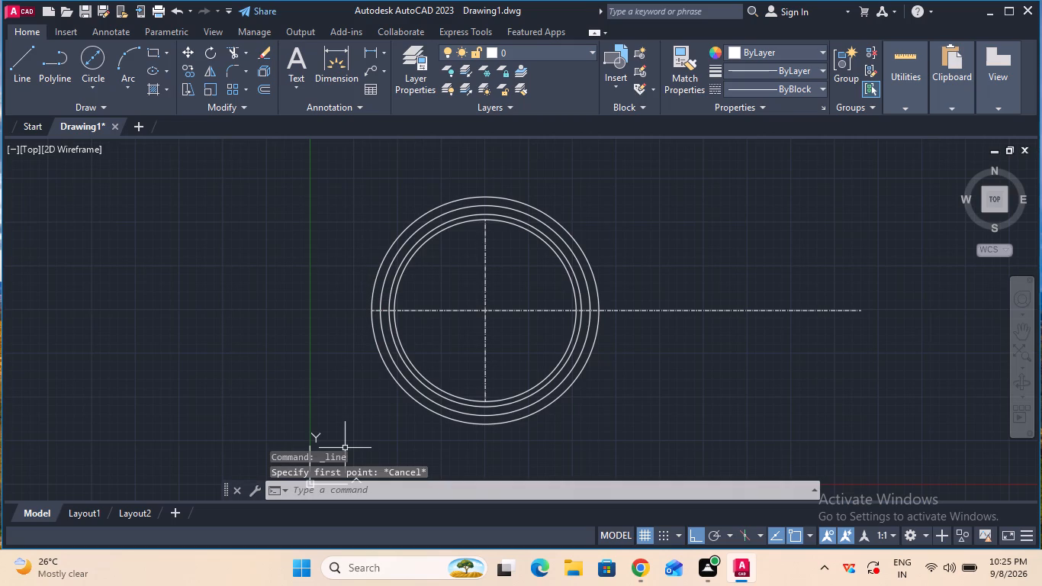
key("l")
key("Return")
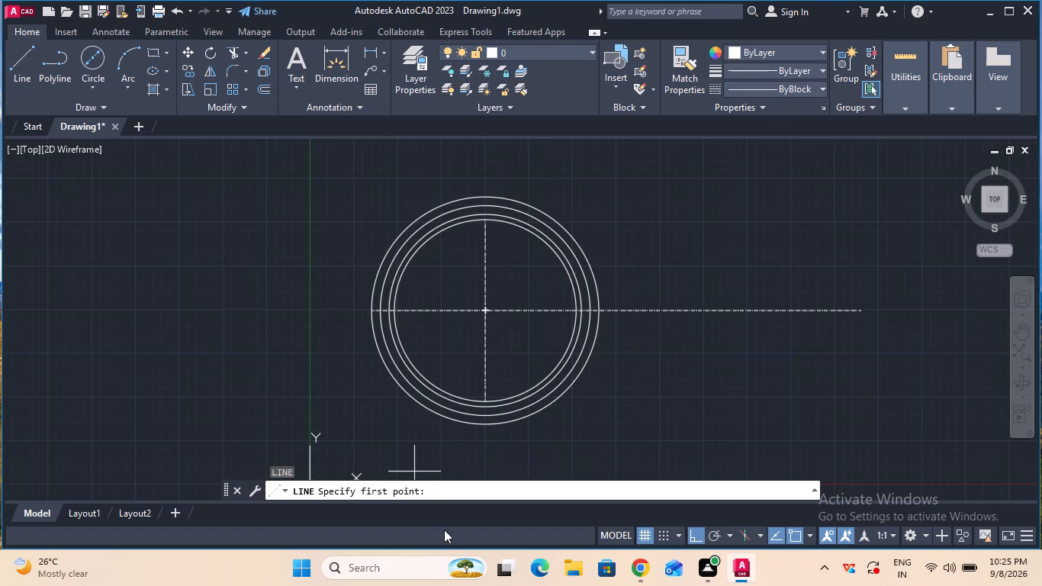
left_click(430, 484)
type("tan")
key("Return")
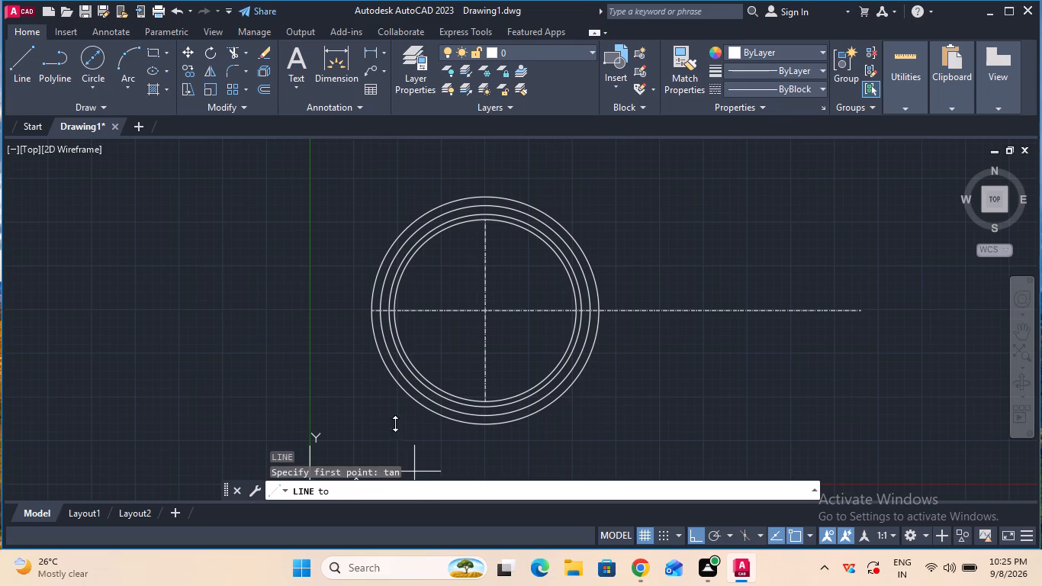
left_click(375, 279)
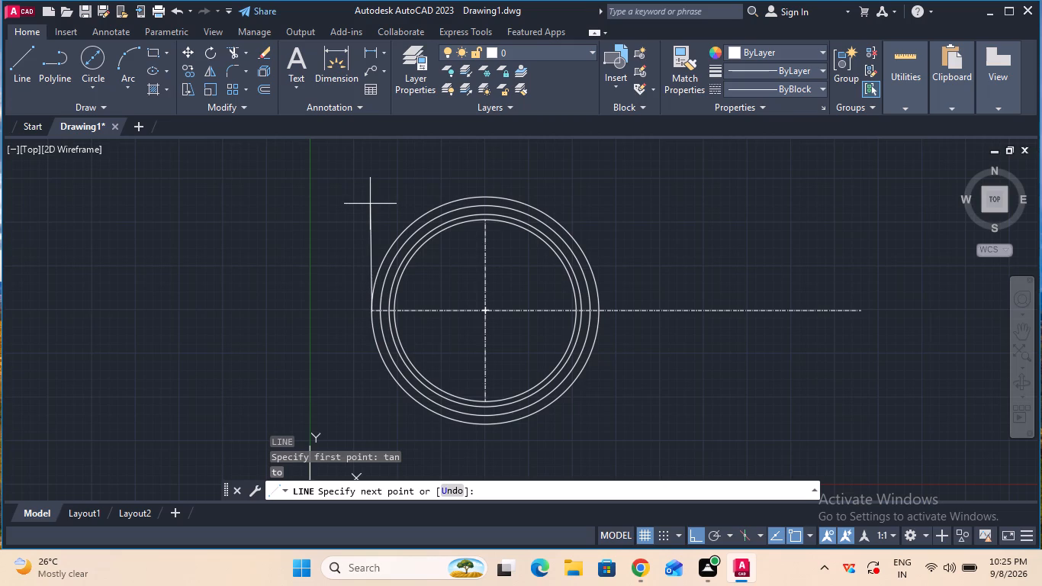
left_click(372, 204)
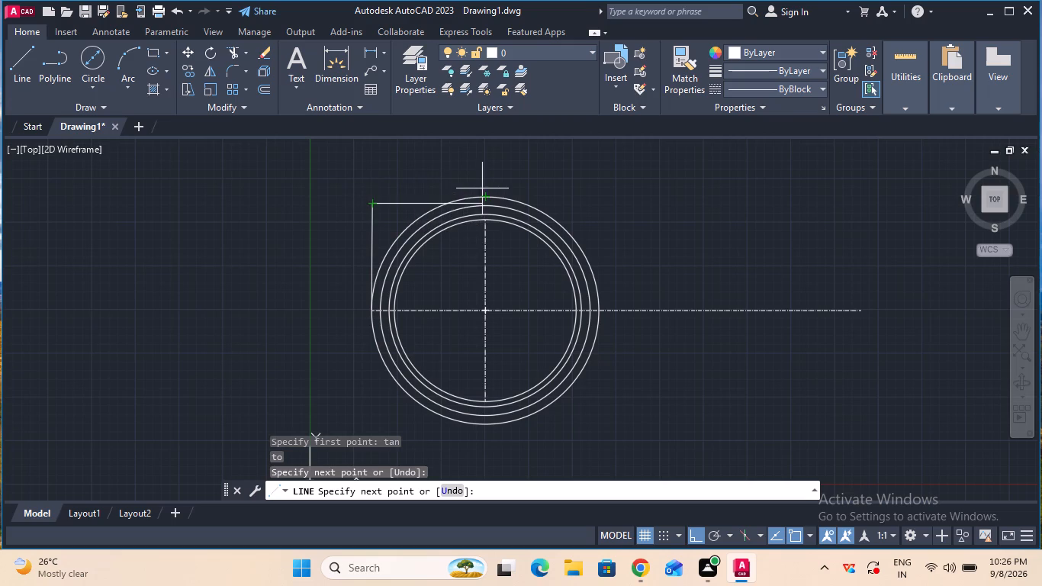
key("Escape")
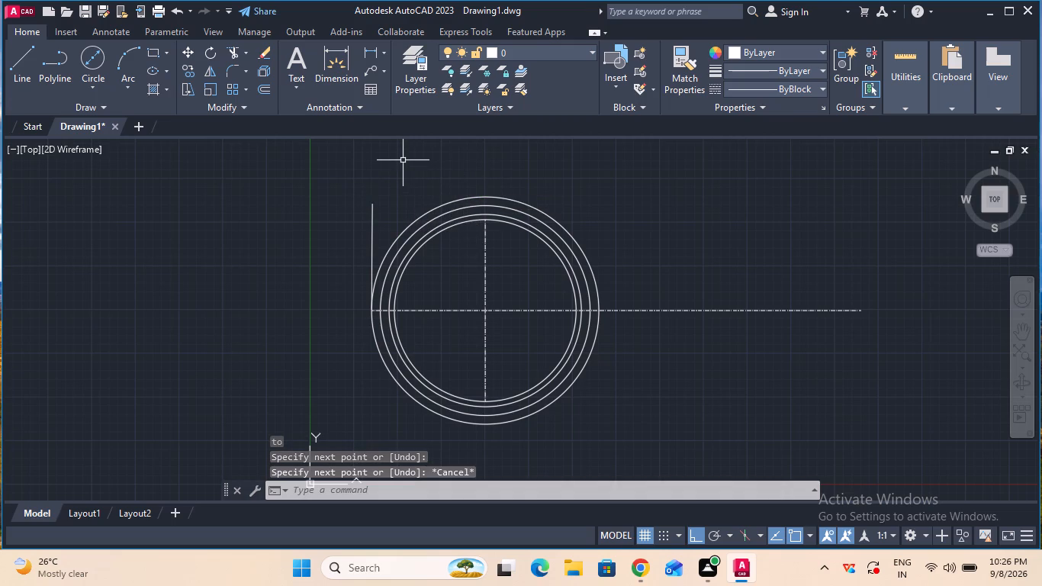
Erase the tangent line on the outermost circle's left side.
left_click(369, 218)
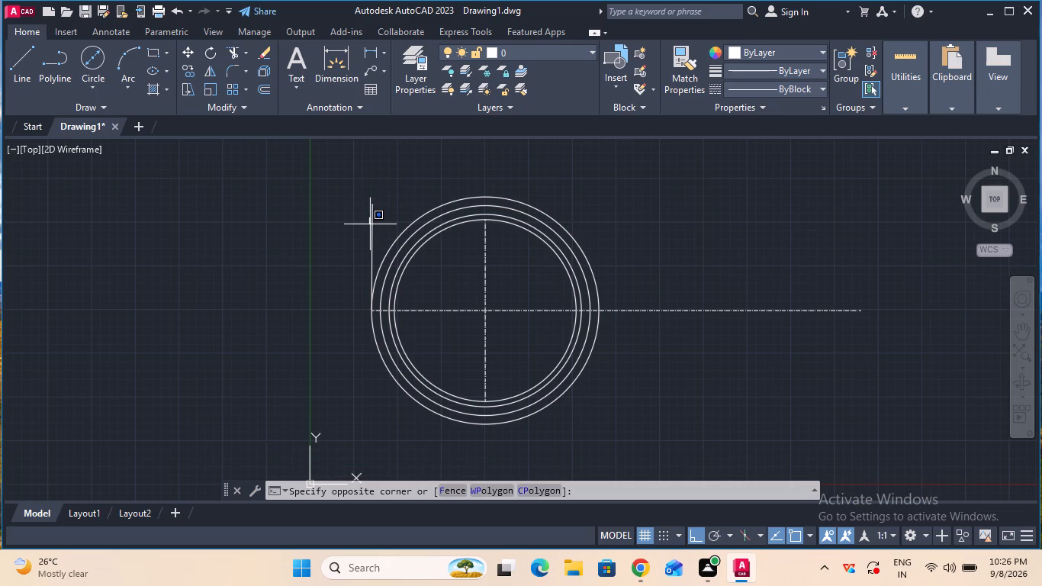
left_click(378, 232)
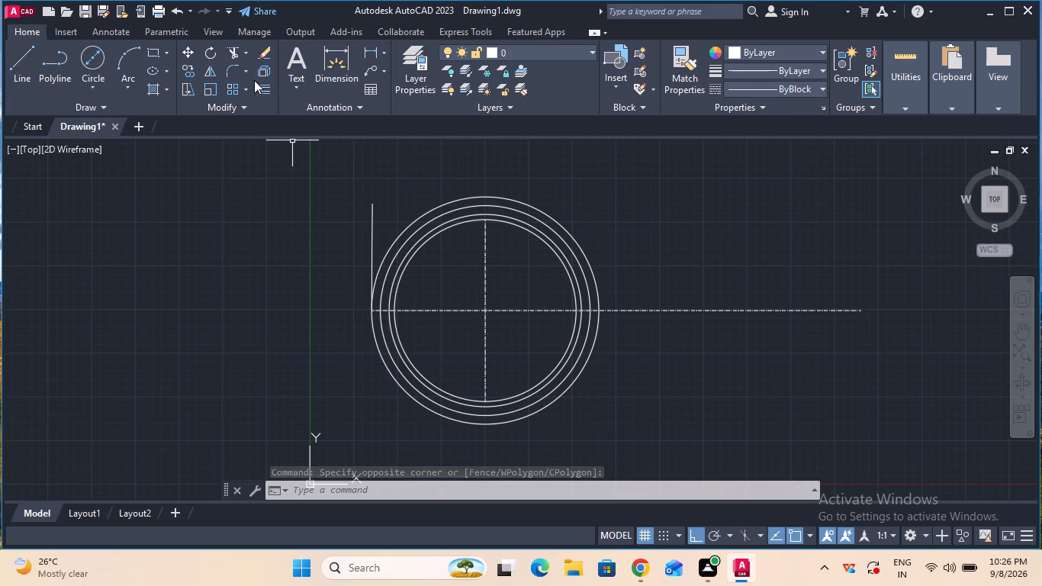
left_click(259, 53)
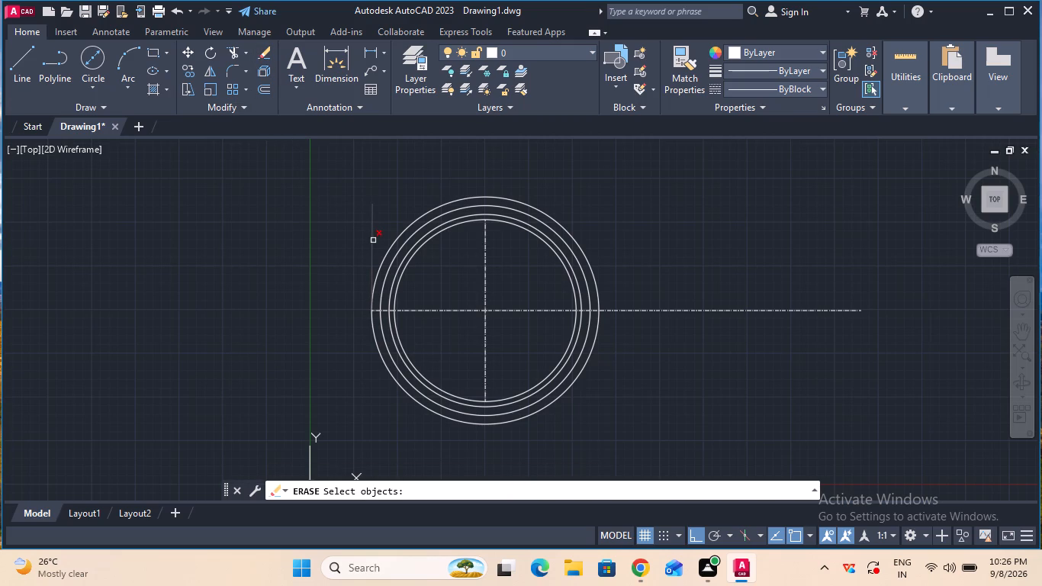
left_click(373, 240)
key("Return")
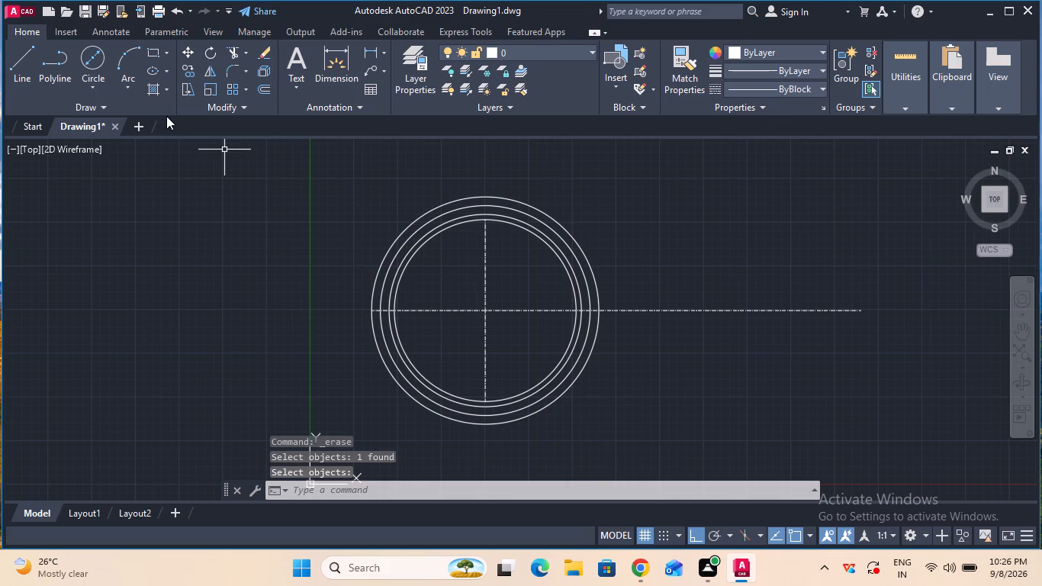
Draw a 32 mm vertical line upward from the outermost circle's left quadrant.
left_click(24, 66)
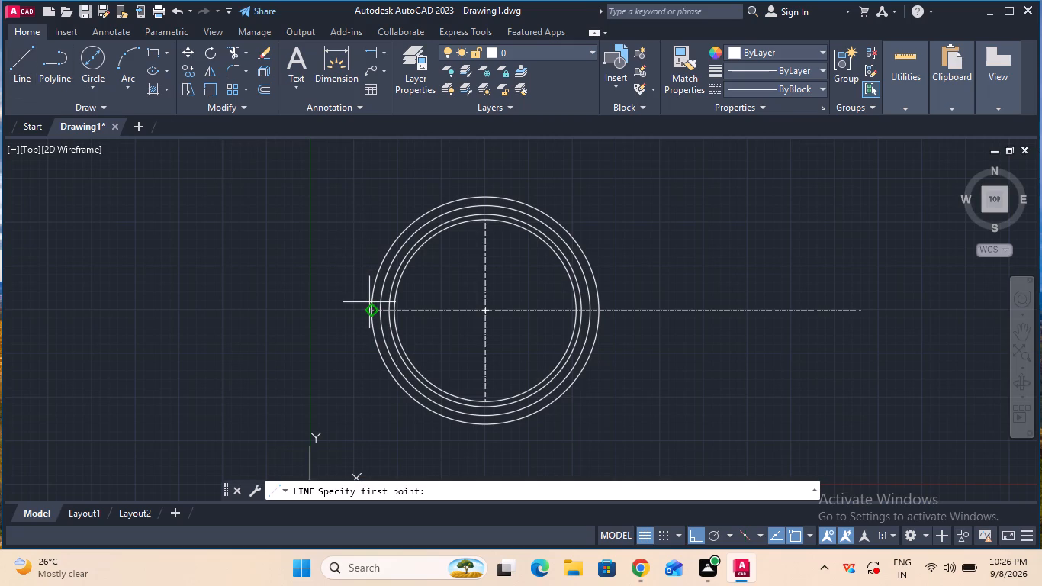
left_click(369, 313)
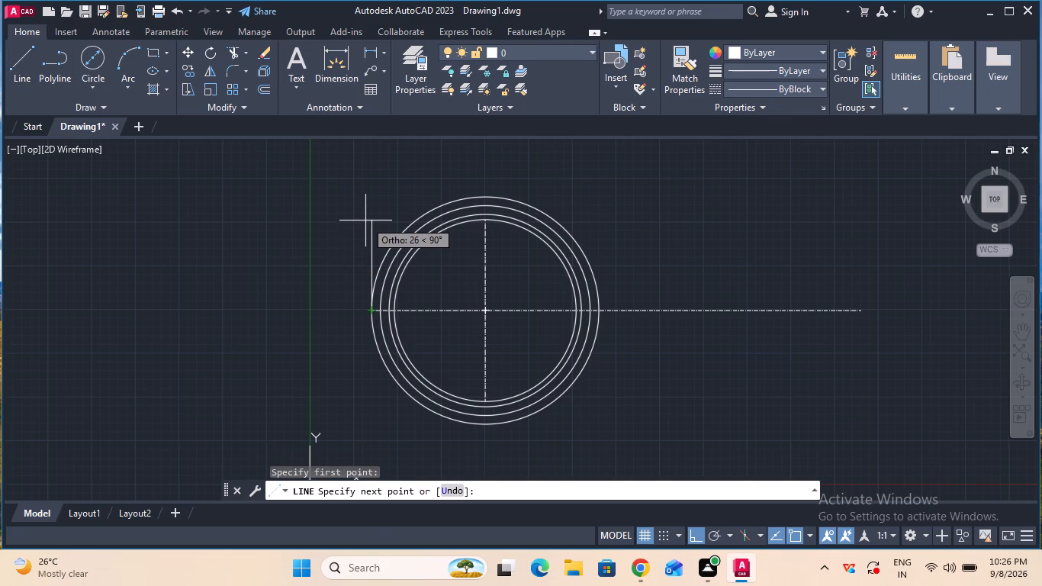
key("3")
key("2")
key("Return")
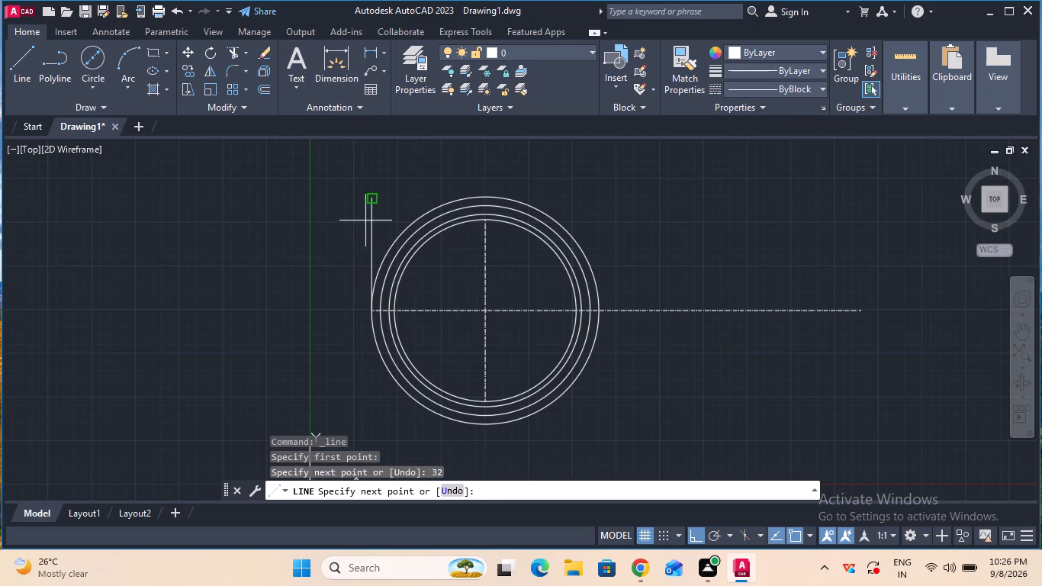
Continue the line to the outermost circle's top quadrant and about 107 mm horizontally right, ending above the horizontal centerline's right end.
key("F8")
key("F8")
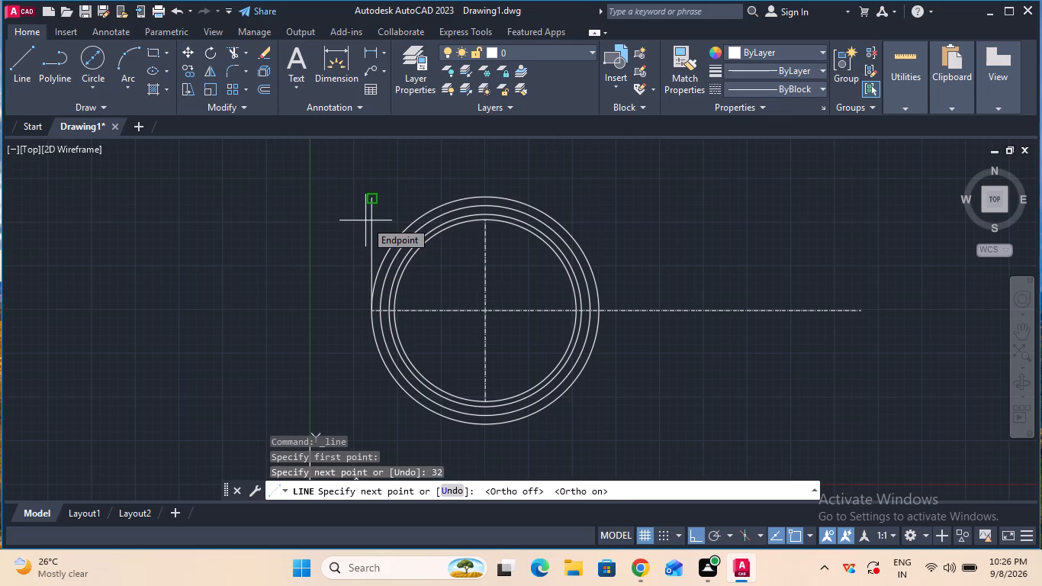
left_click(489, 192)
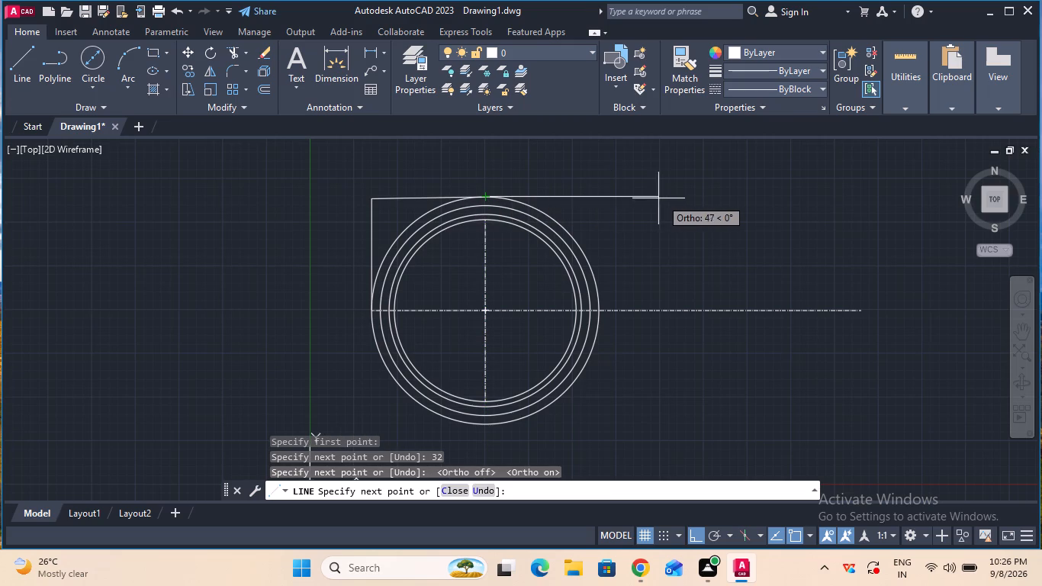
left_click(861, 201)
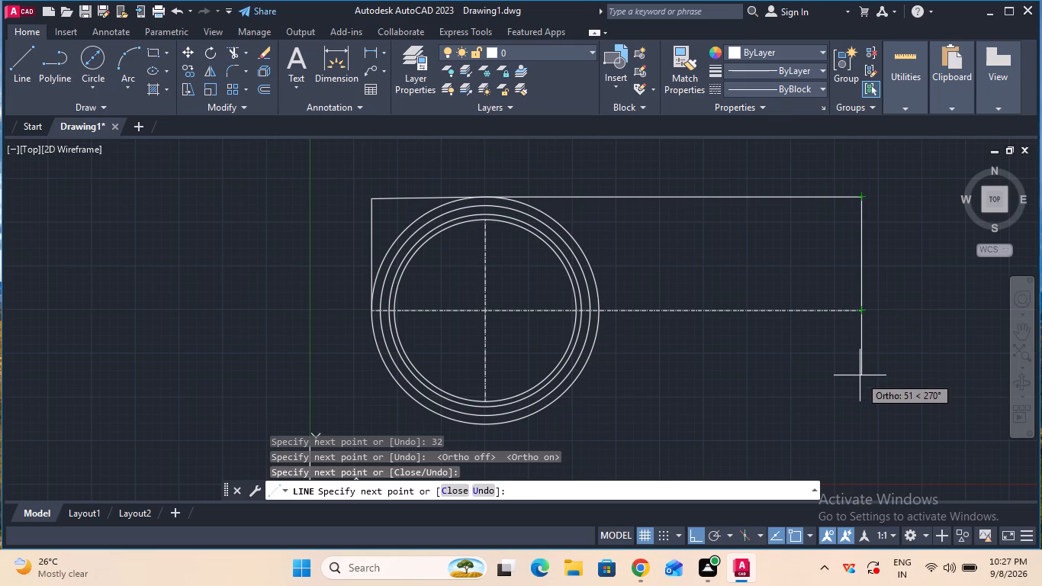
key("Escape")
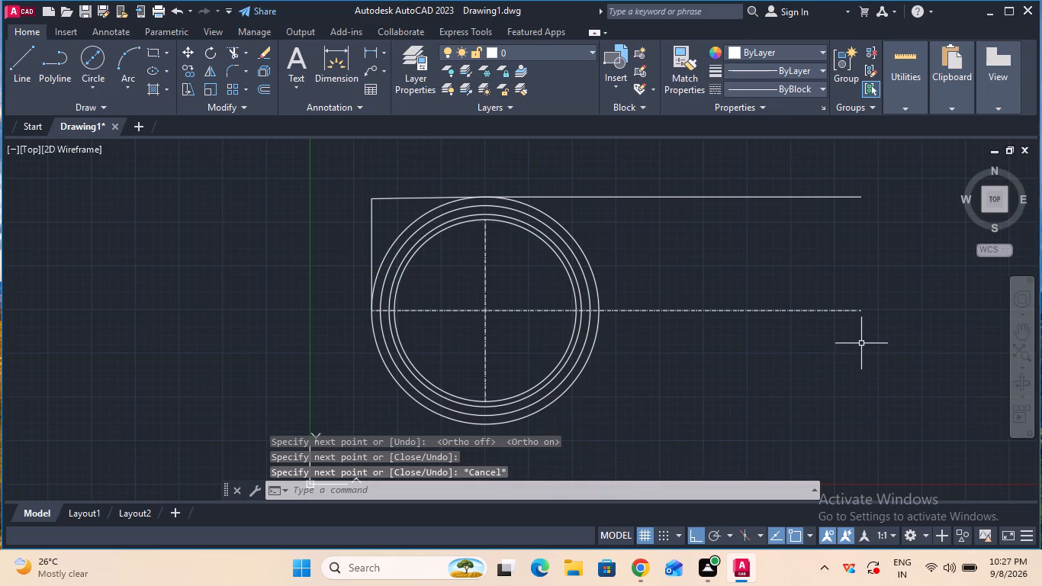
Draw a 32 mm vertical line downward from the outermost circle's left quadrant.
left_click(24, 62)
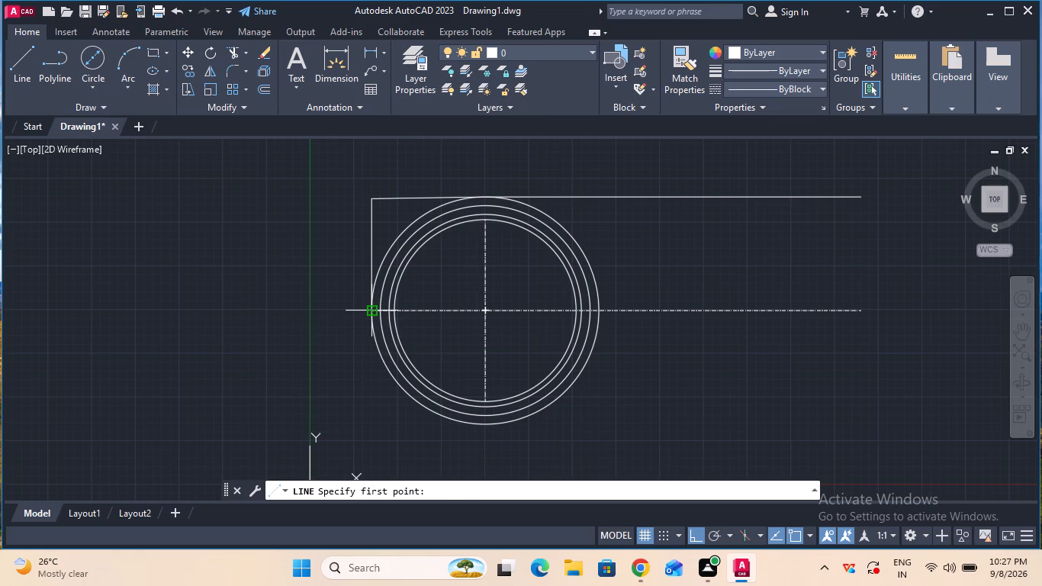
left_click(370, 311)
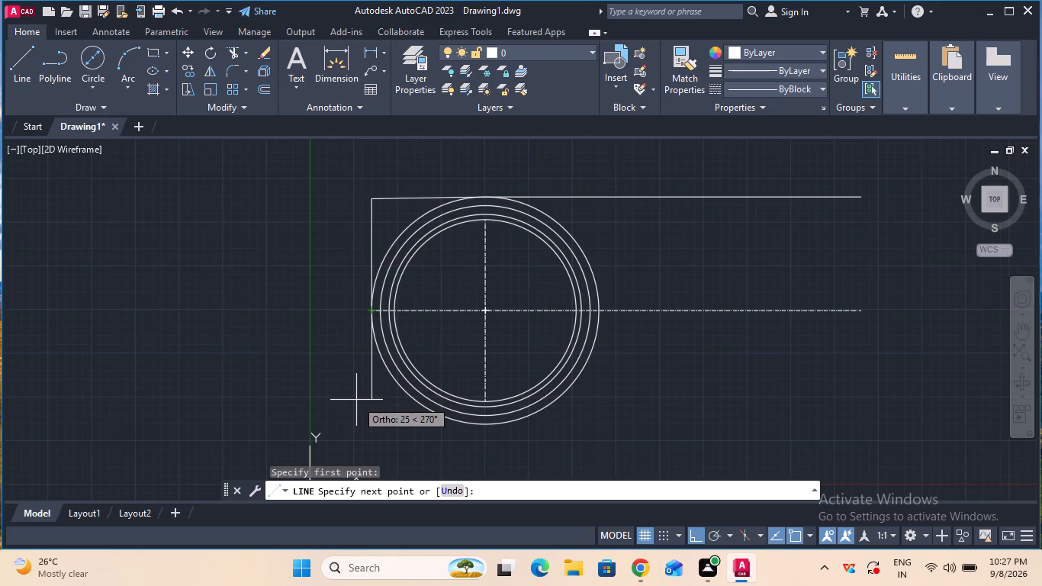
type("32")
key("Return")
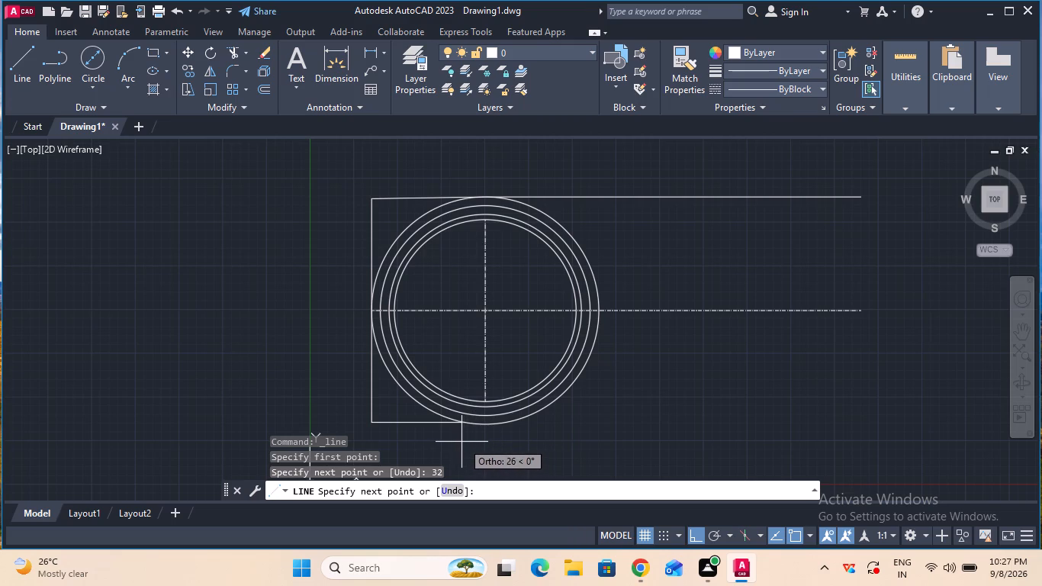
key("Escape")
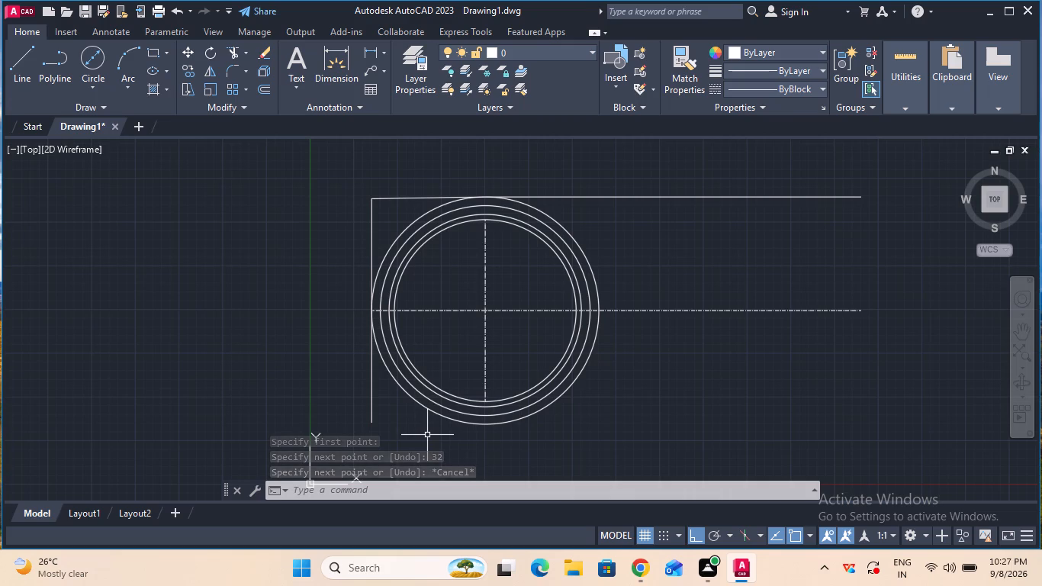
Draw a 32 mm horizontal line rightward from the lower end of the left vertical line.
left_click(18, 86)
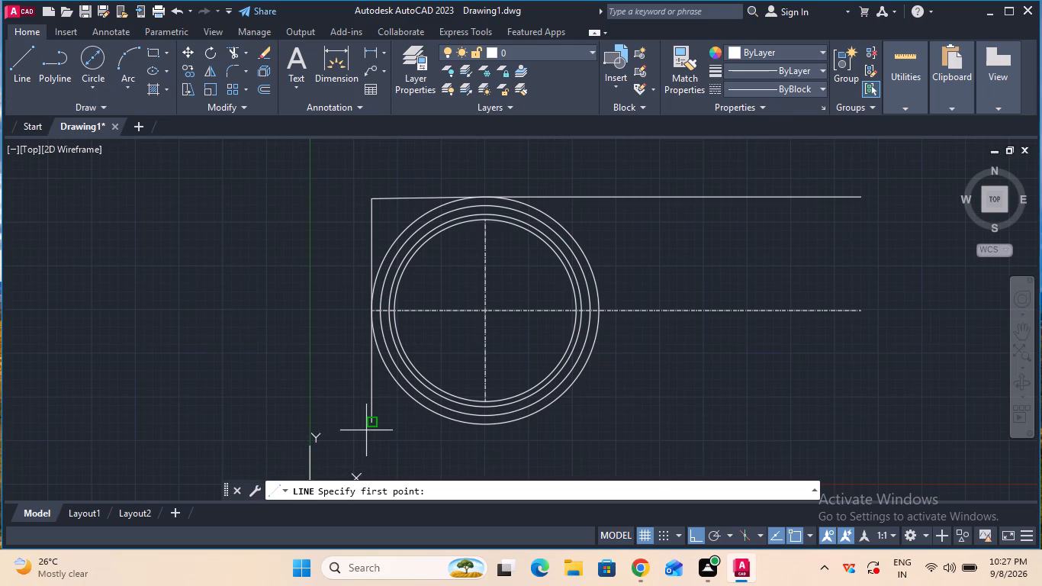
left_click(371, 427)
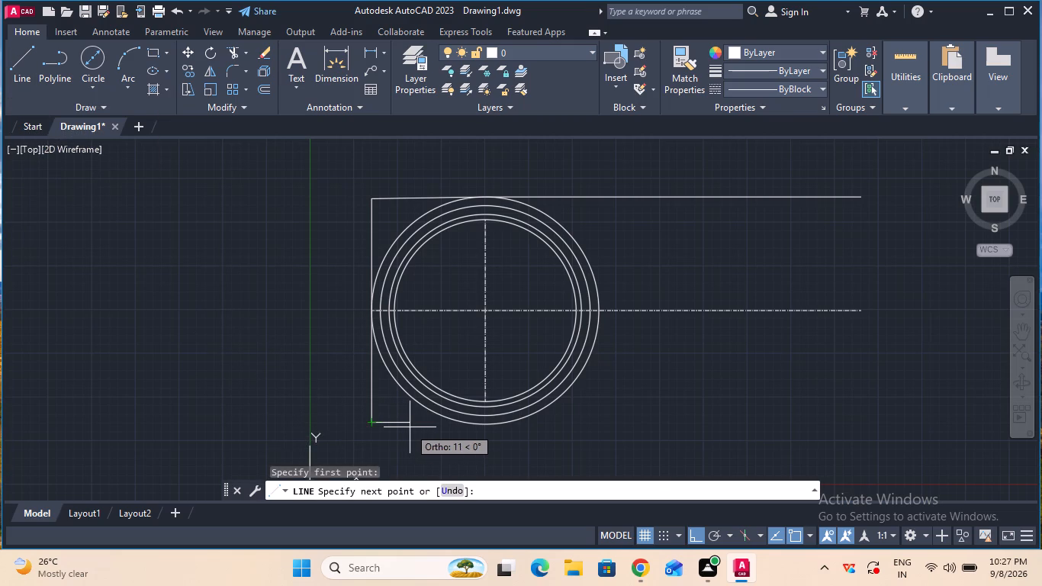
type("32")
key("Return")
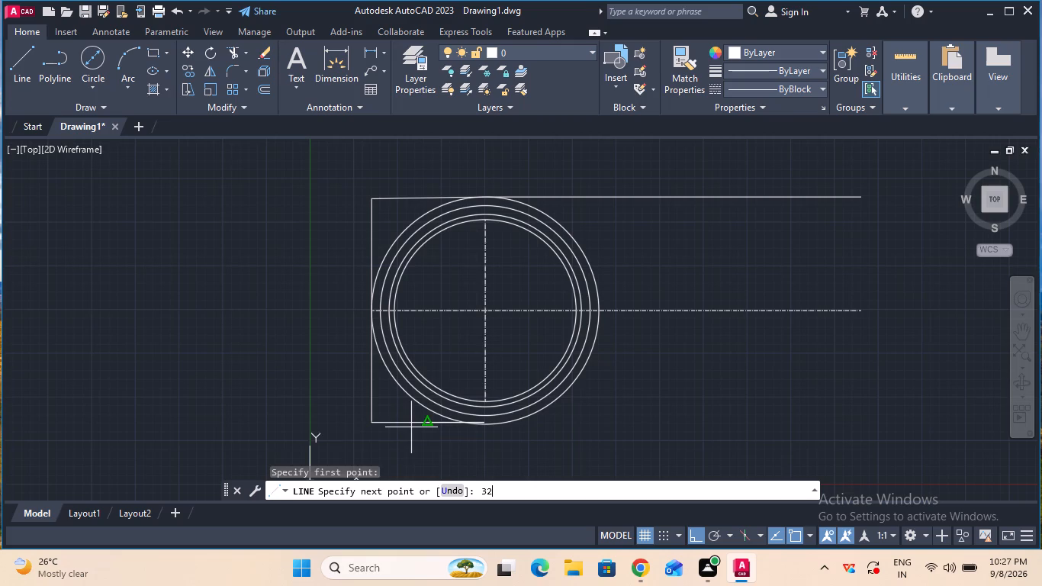
Trim away the whole horizontal line running from the lower end of the left vertical line to below the circles' centre.
key("Escape")
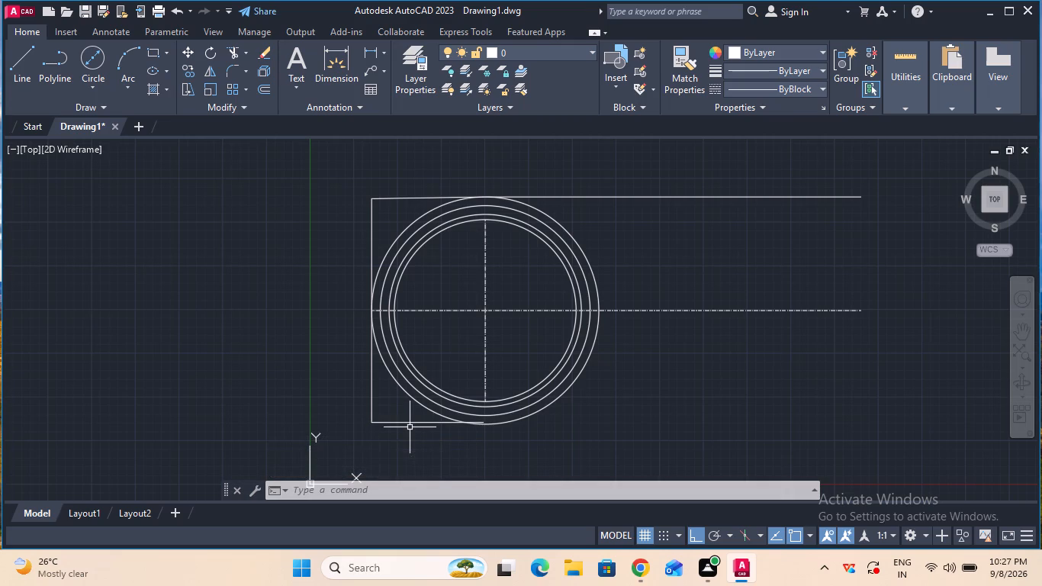
left_click(233, 54)
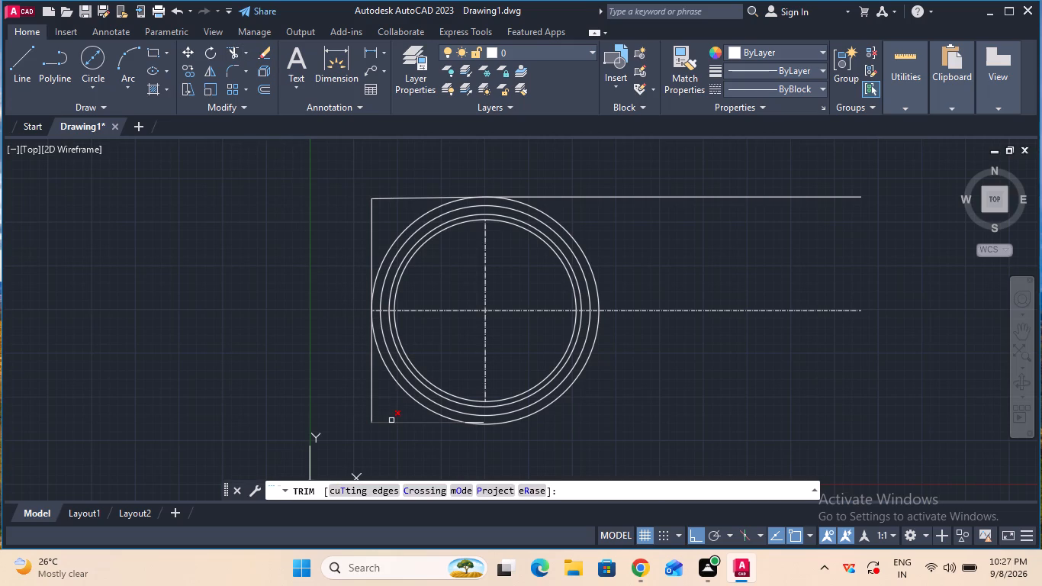
left_click(391, 420)
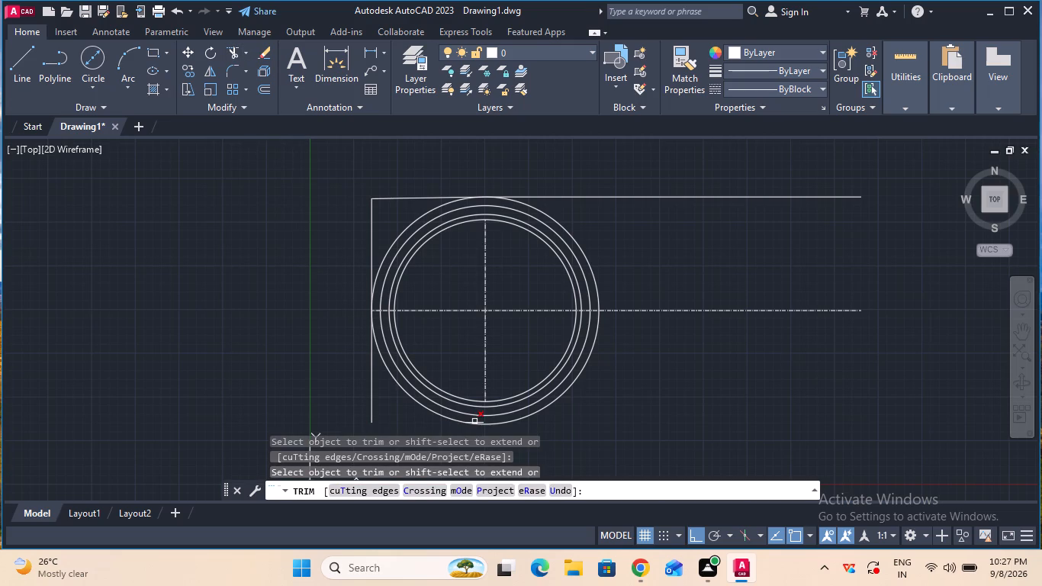
left_click(481, 422)
key("Escape")
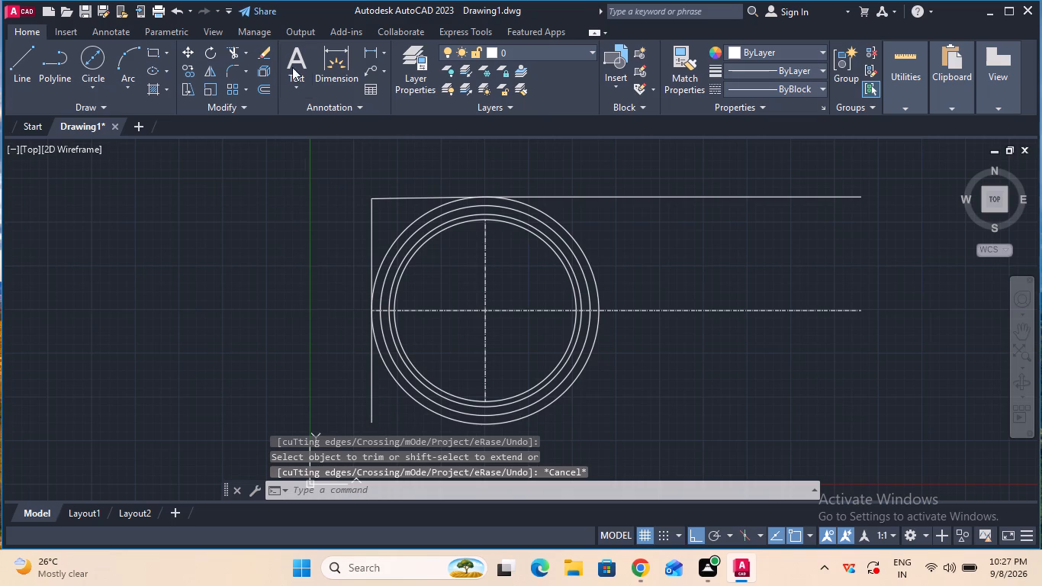
Check the overall length of the two left vertical lines with a linear dimension, without placing it.
left_click(372, 51)
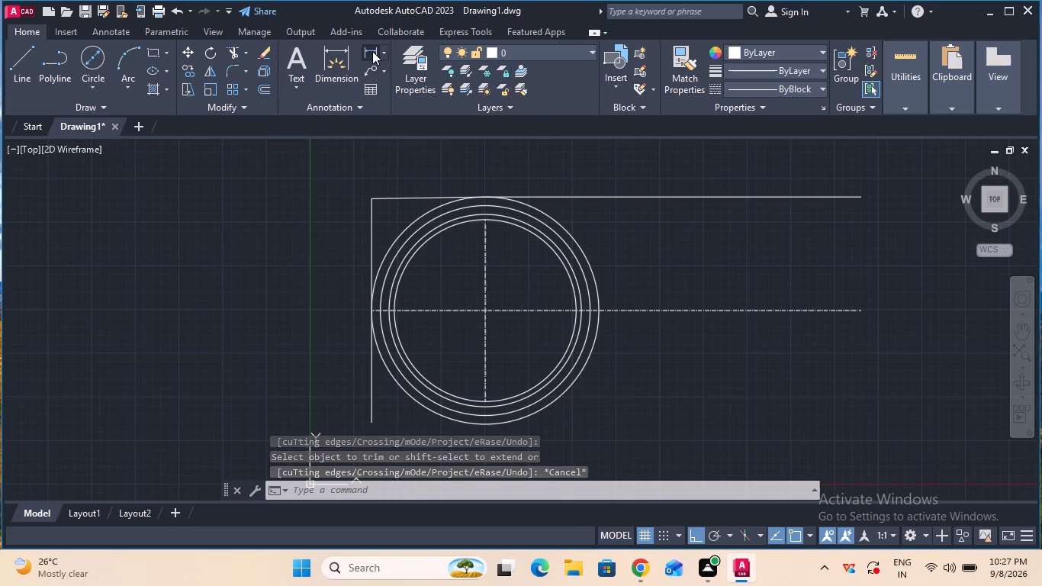
left_click(371, 199)
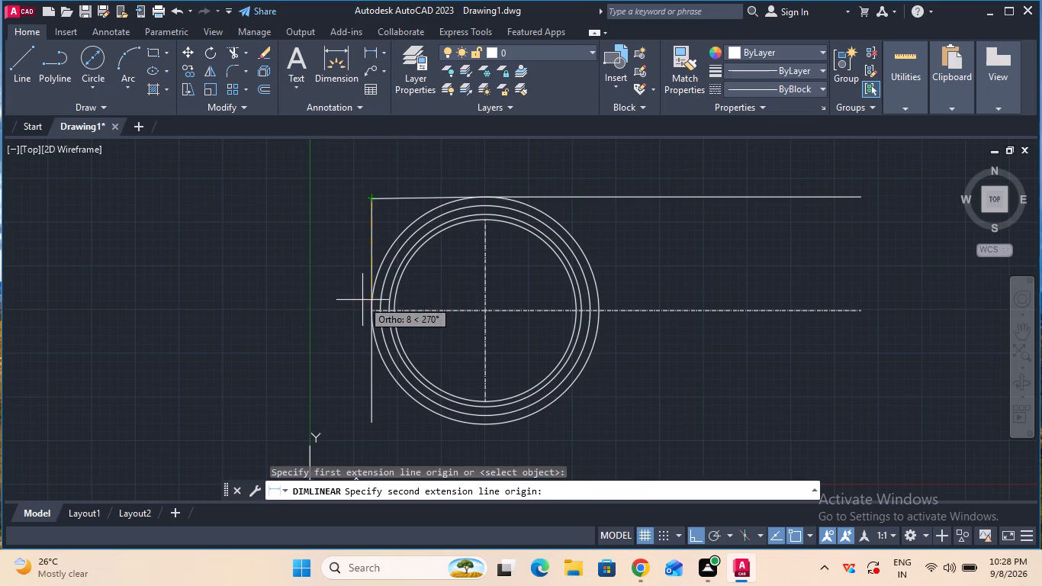
left_click(371, 419)
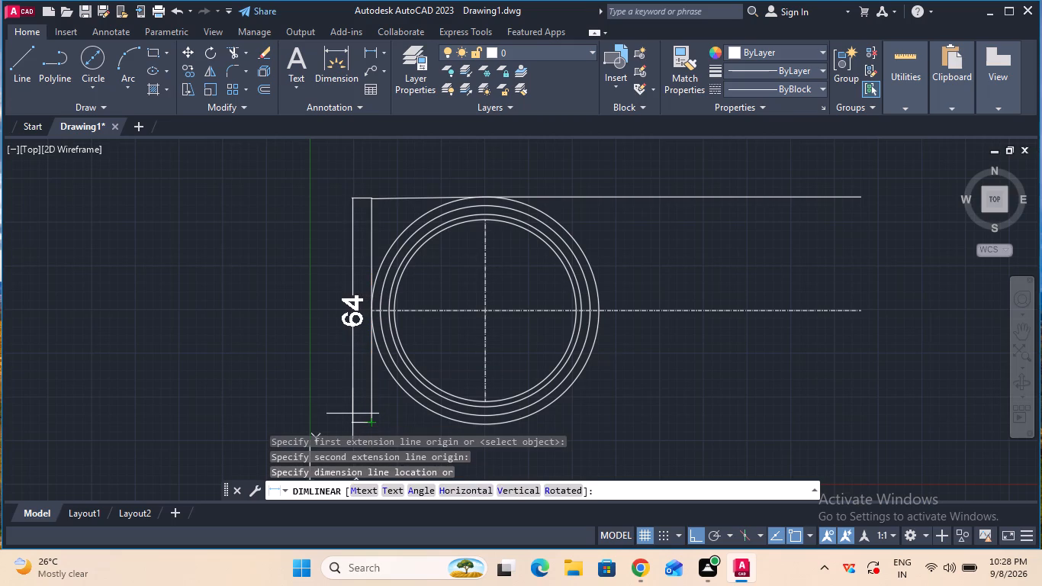
key("Escape")
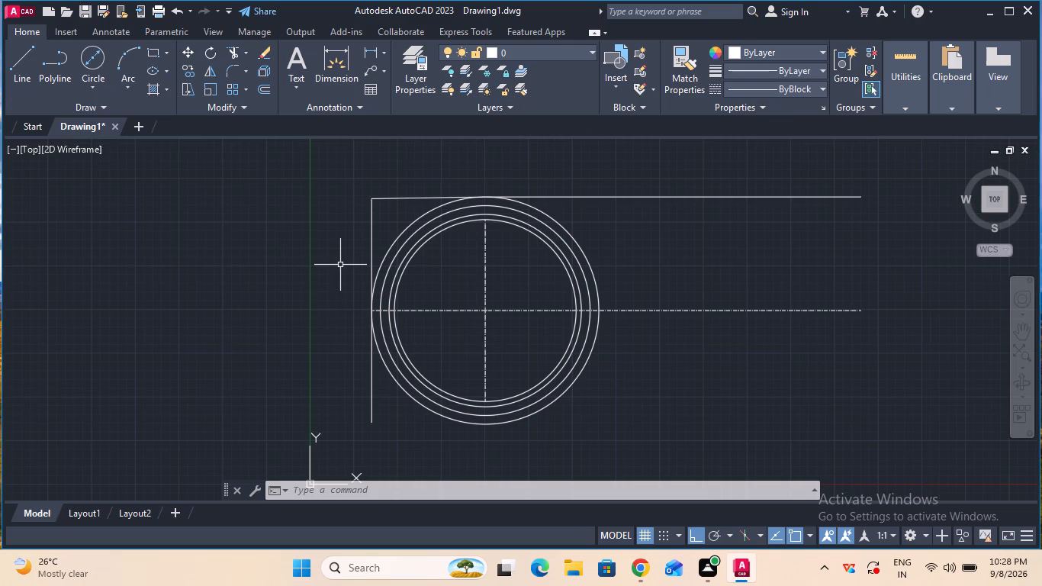
Erase both left vertical lines and the short, slightly sloping line leading to the outermost circle's top quadrant.
left_click(259, 49)
left_click(371, 230)
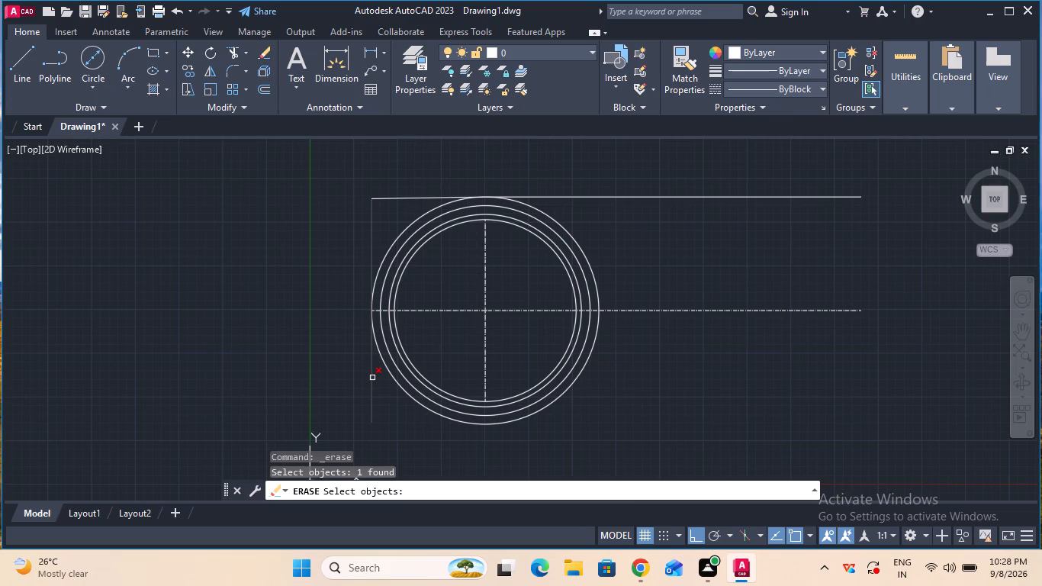
key("Return")
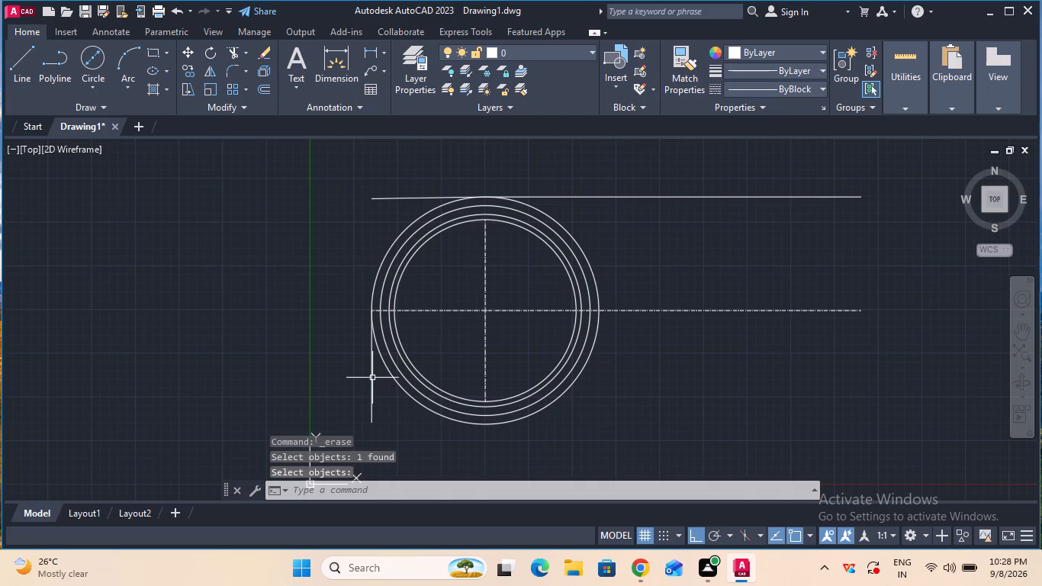
left_click(372, 378)
key("Return")
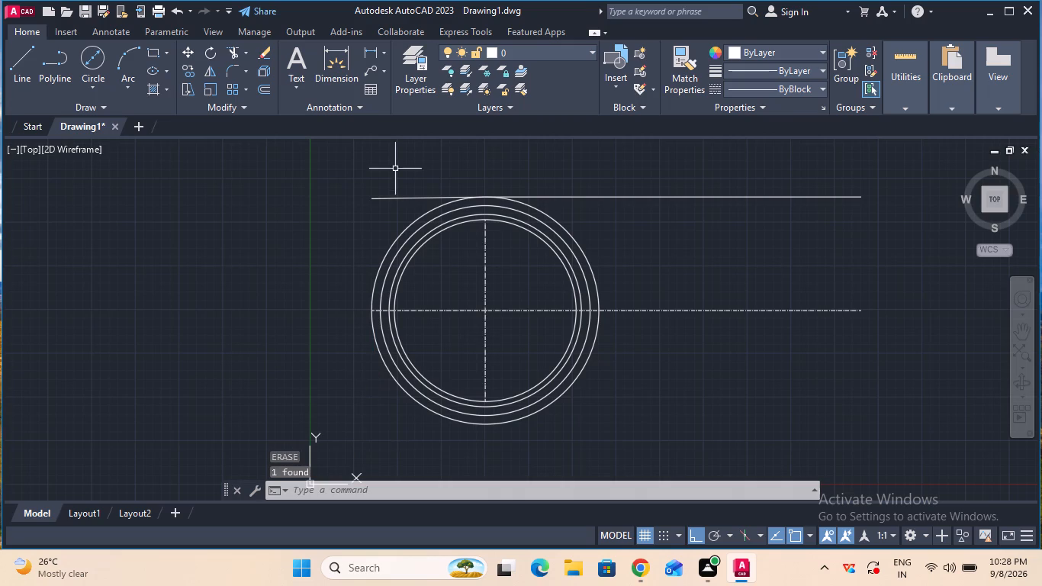
left_click(407, 197)
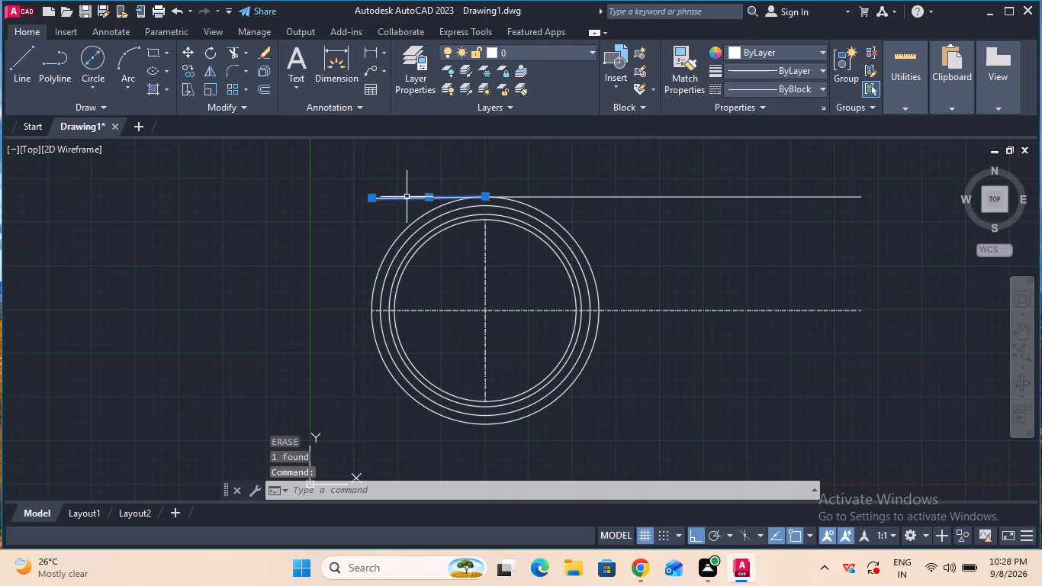
key("Delete")
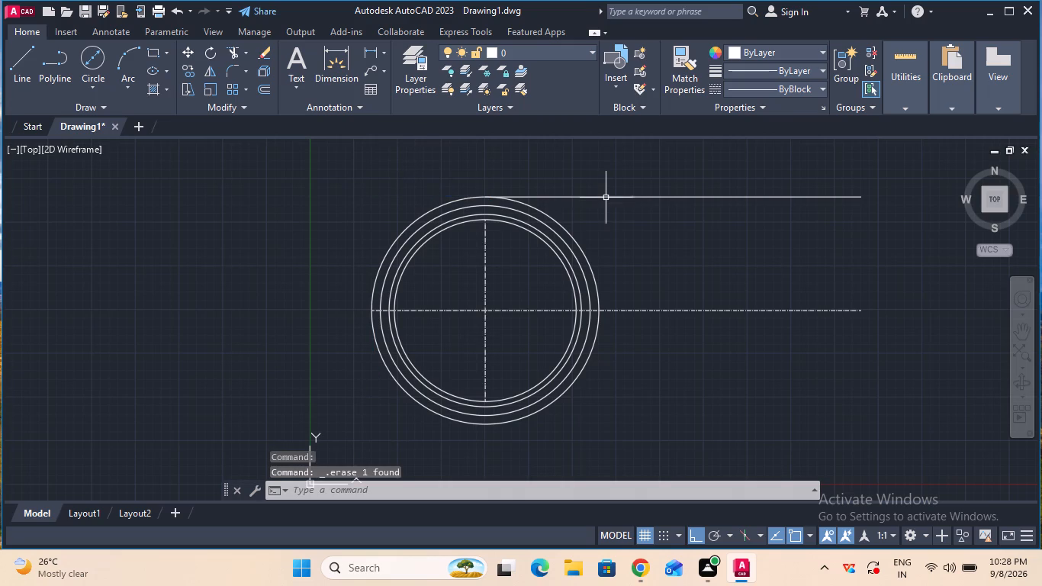
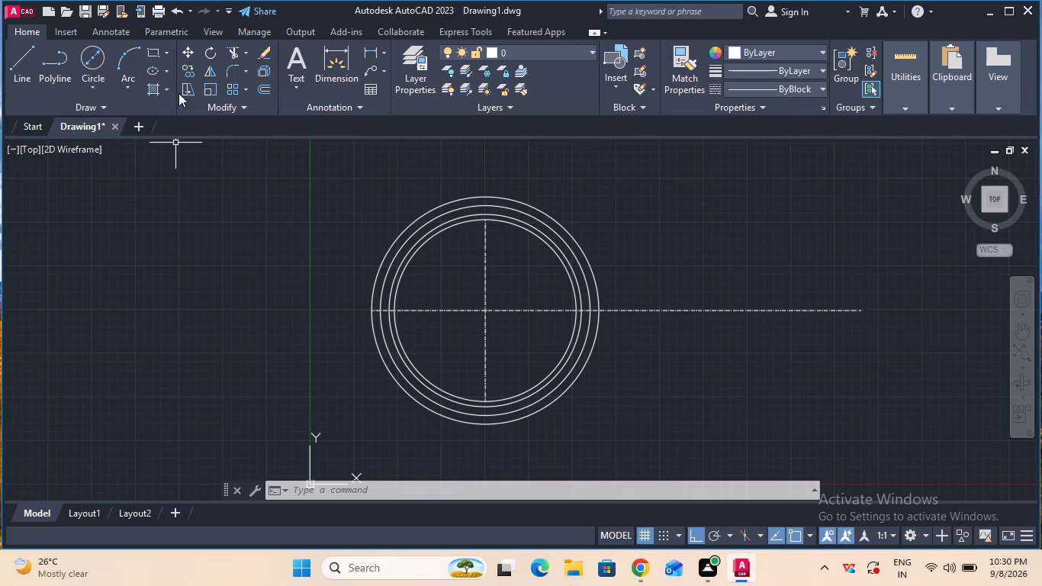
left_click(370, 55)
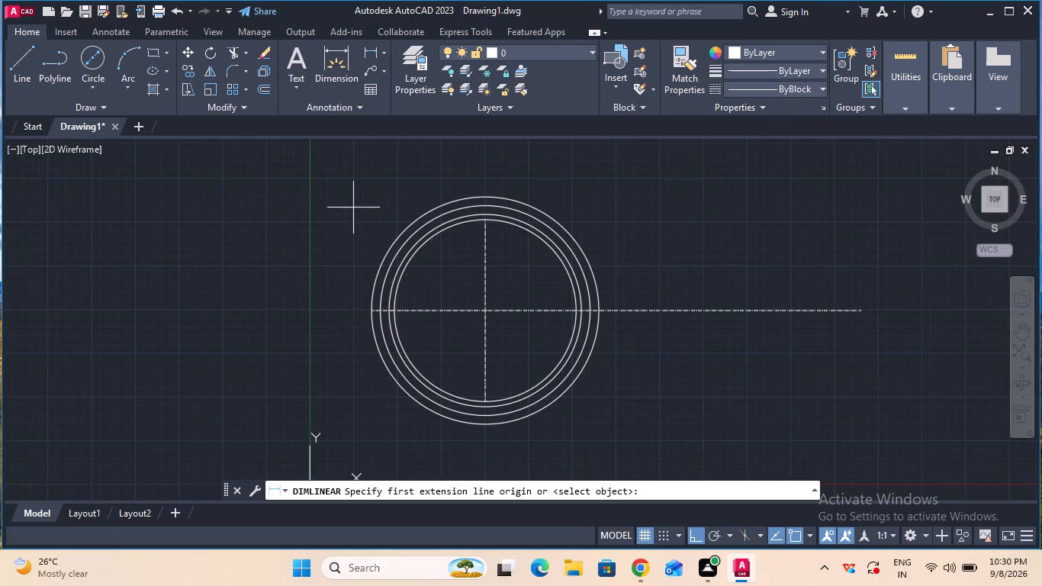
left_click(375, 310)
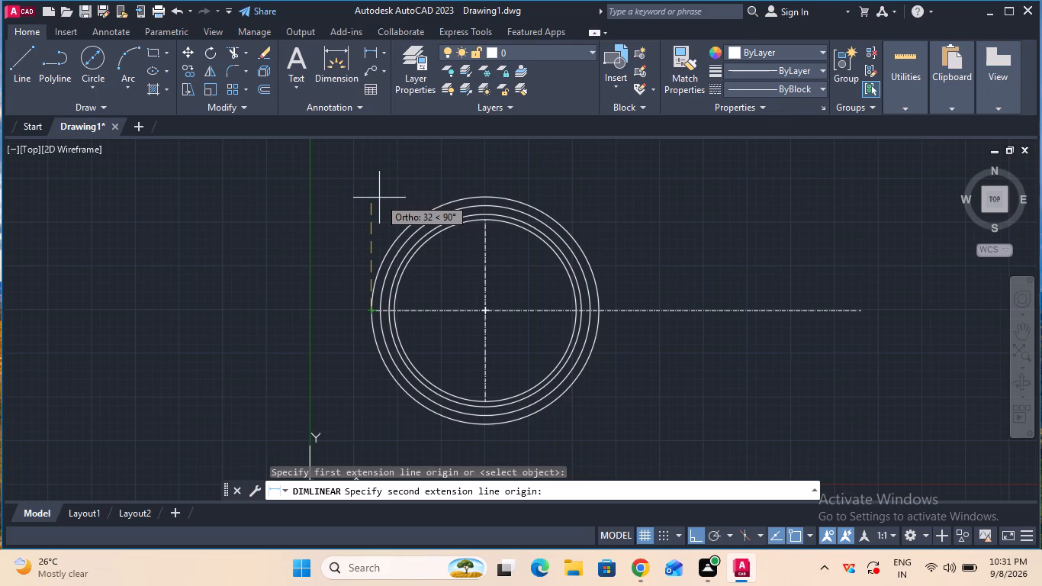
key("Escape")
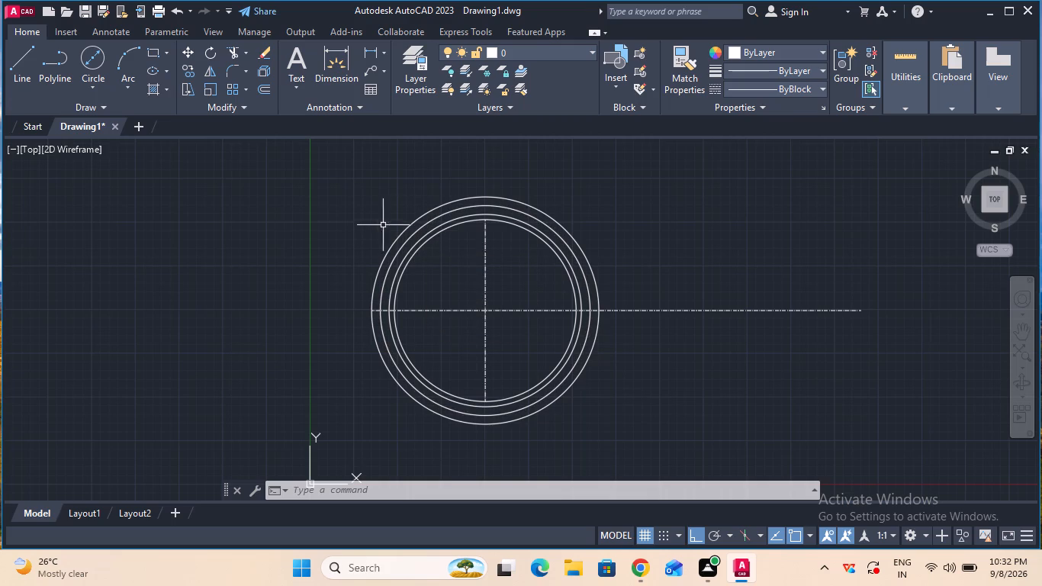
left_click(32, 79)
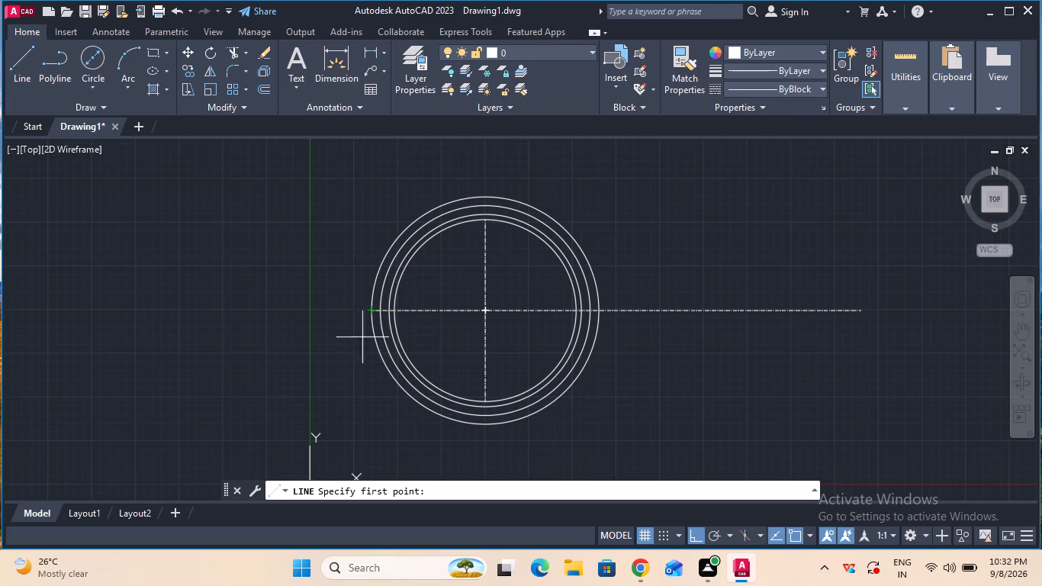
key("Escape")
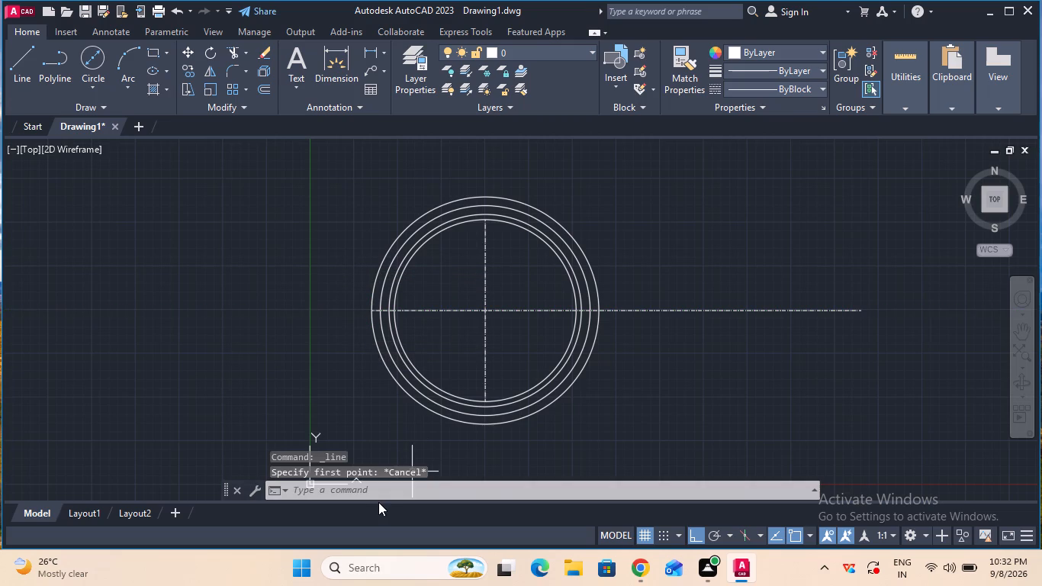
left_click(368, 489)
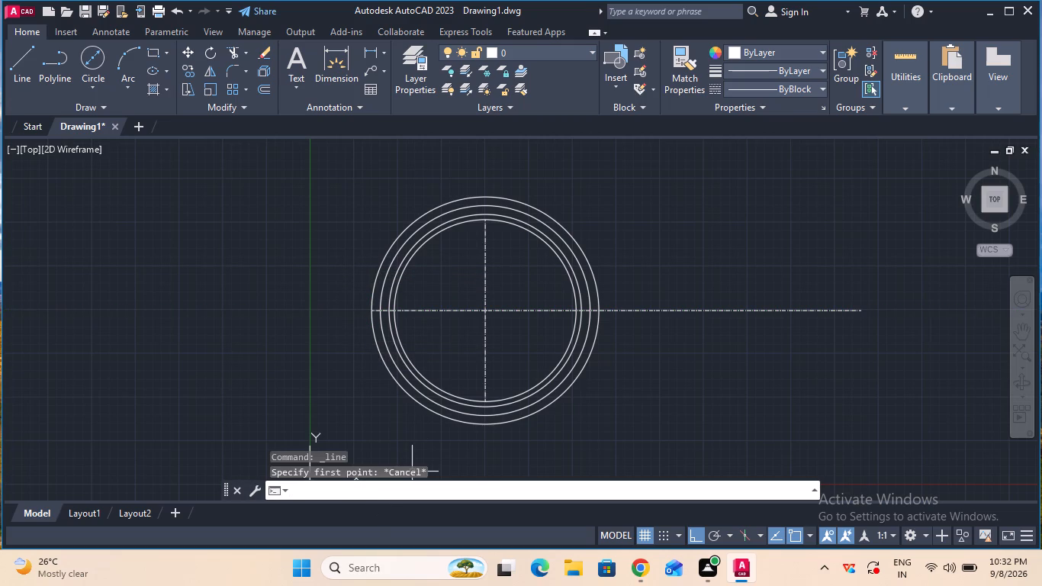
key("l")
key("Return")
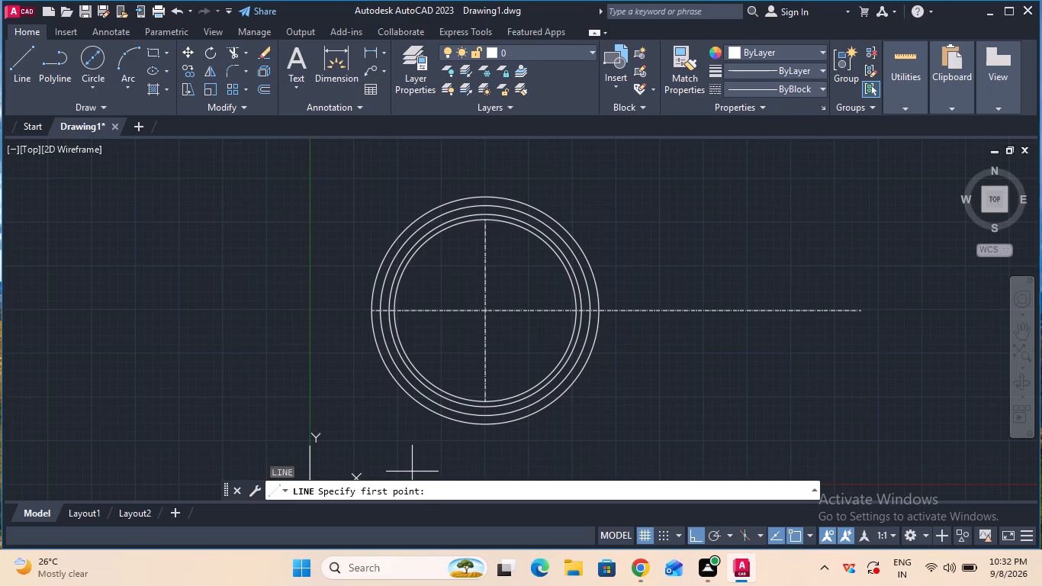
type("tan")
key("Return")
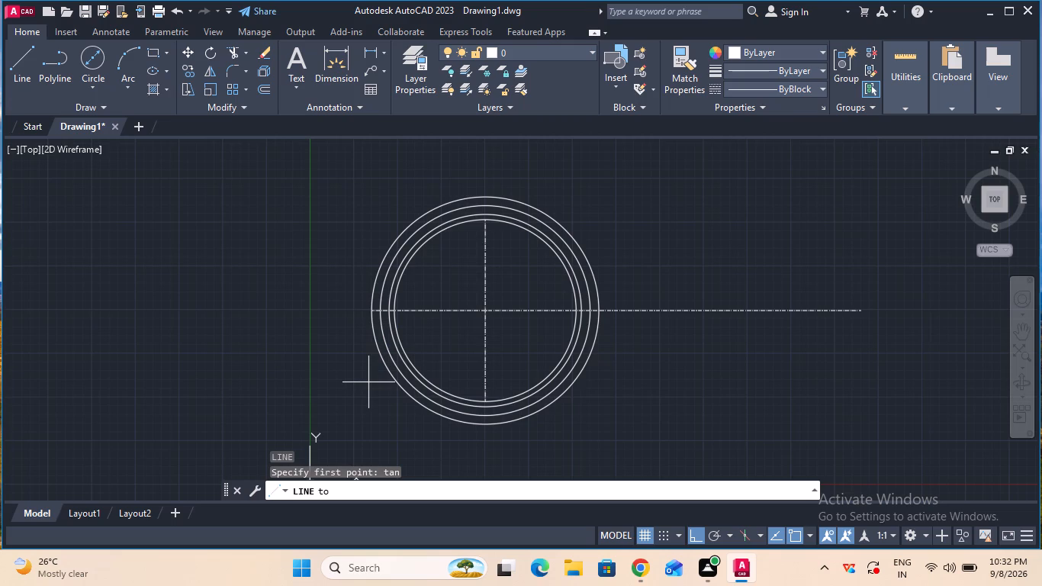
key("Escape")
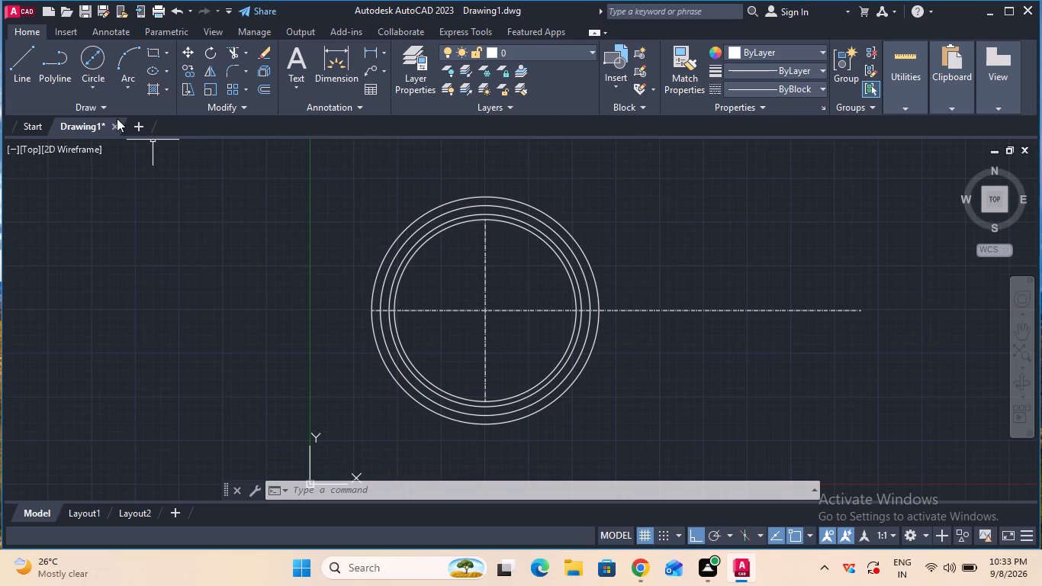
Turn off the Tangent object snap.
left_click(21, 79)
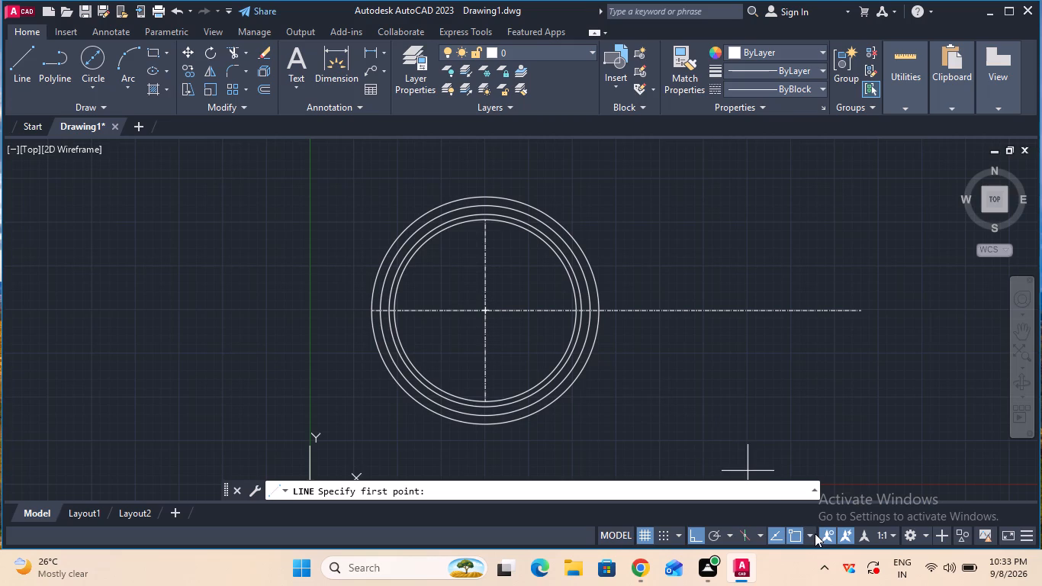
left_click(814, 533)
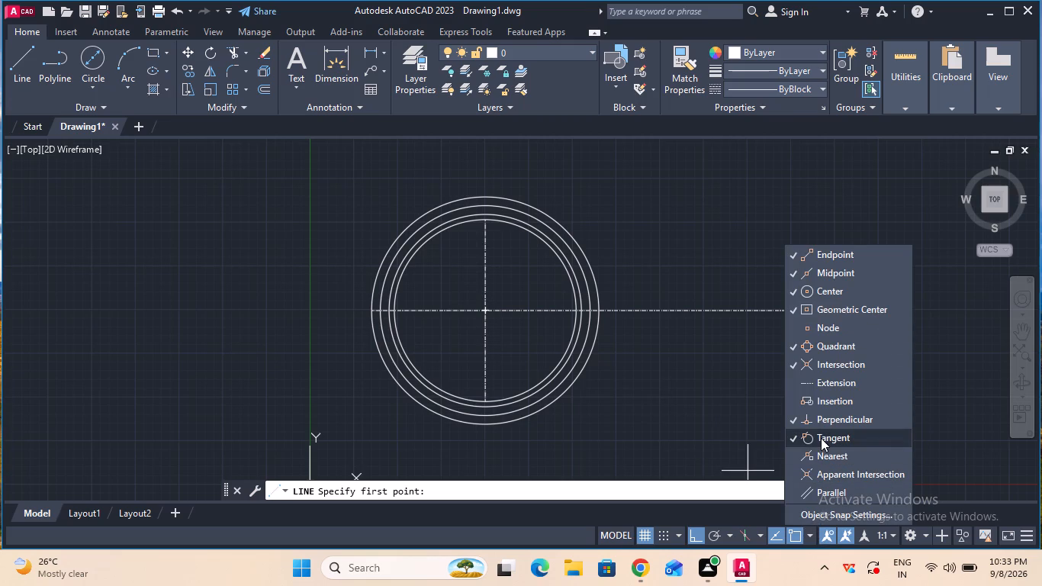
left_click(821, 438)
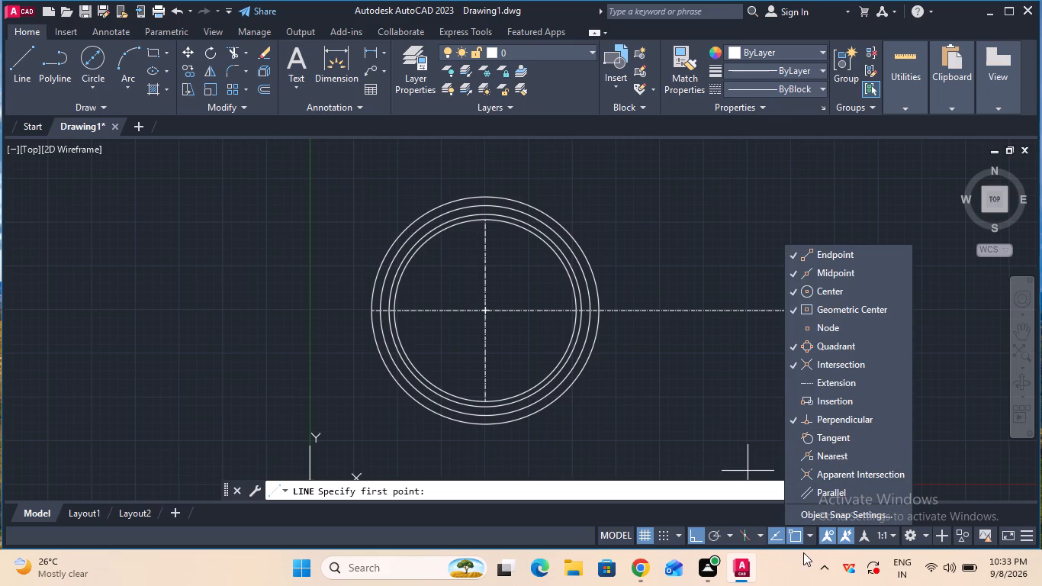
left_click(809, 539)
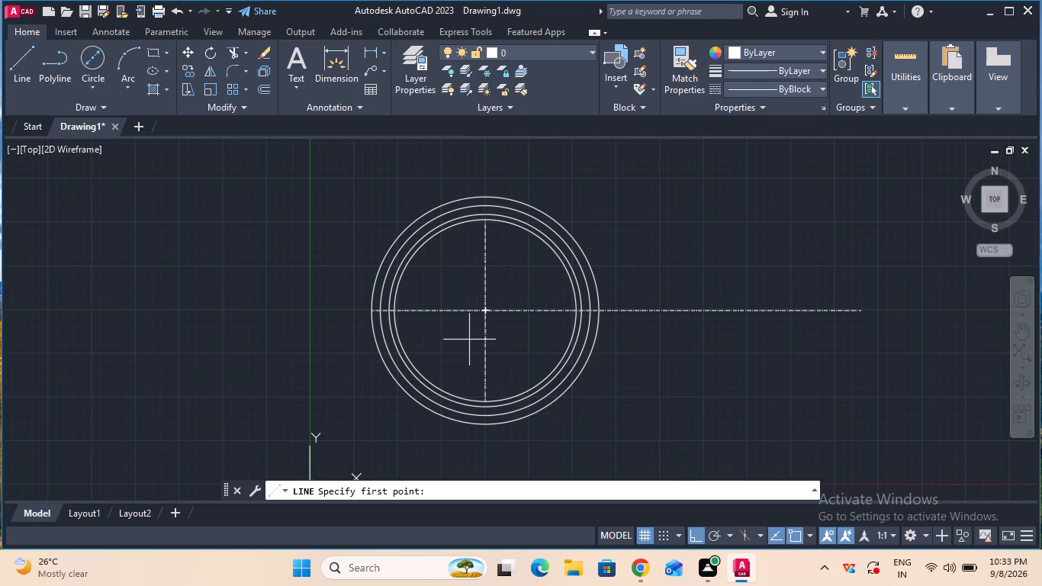
Set the current linetype to CENTER for the new line.
left_click(29, 92)
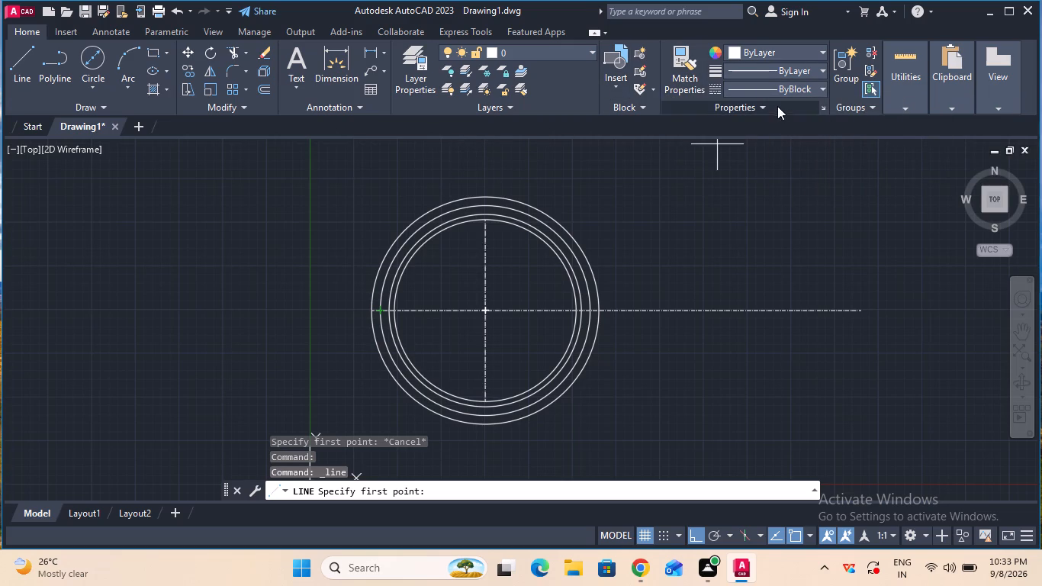
left_click(796, 89)
left_click(786, 146)
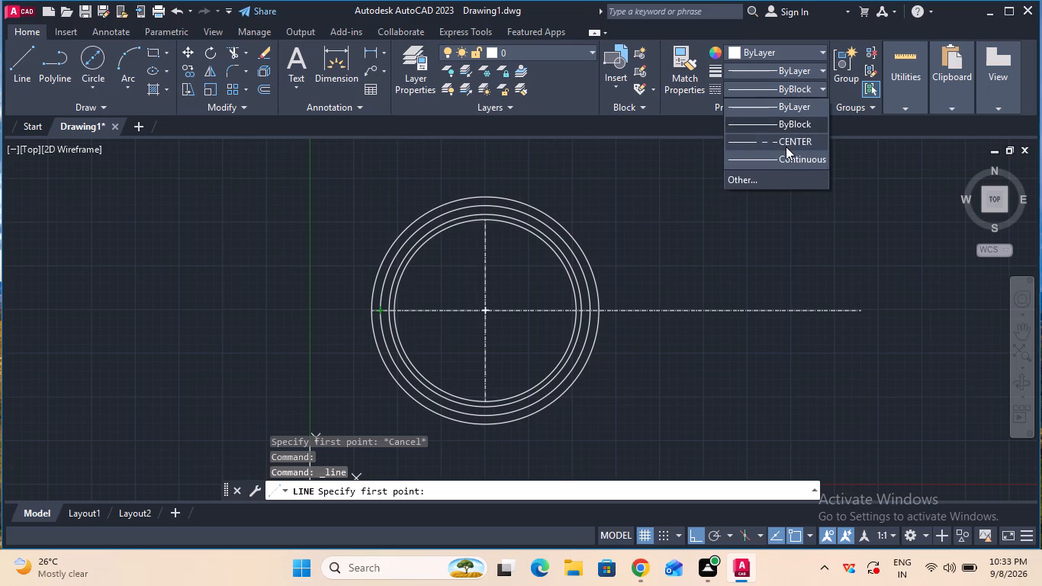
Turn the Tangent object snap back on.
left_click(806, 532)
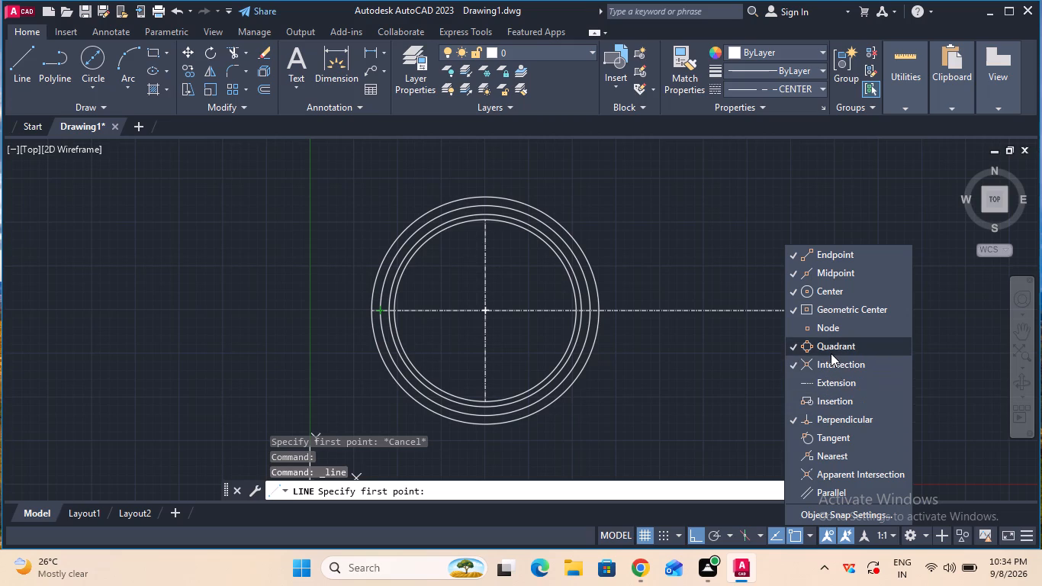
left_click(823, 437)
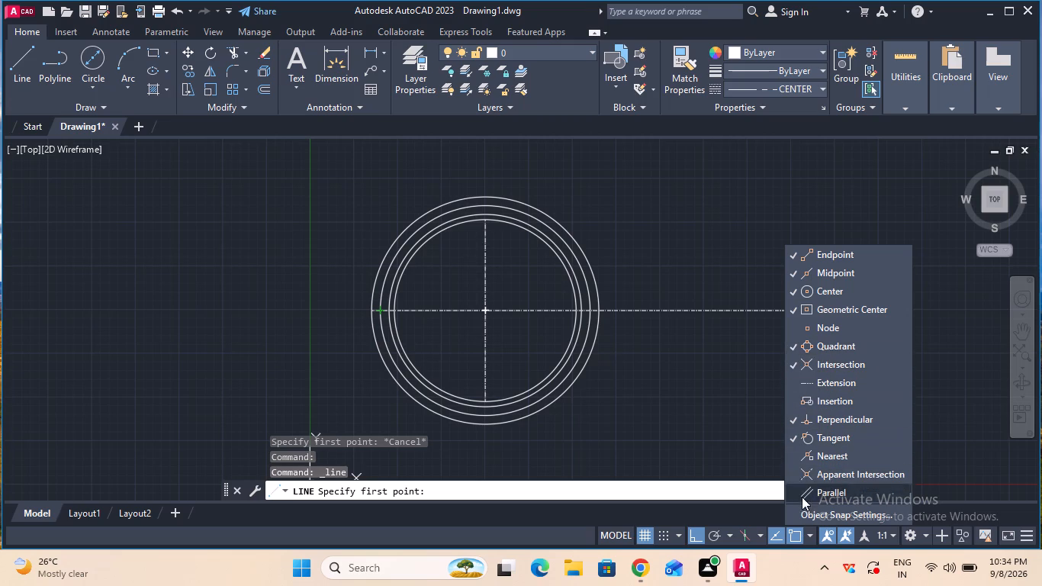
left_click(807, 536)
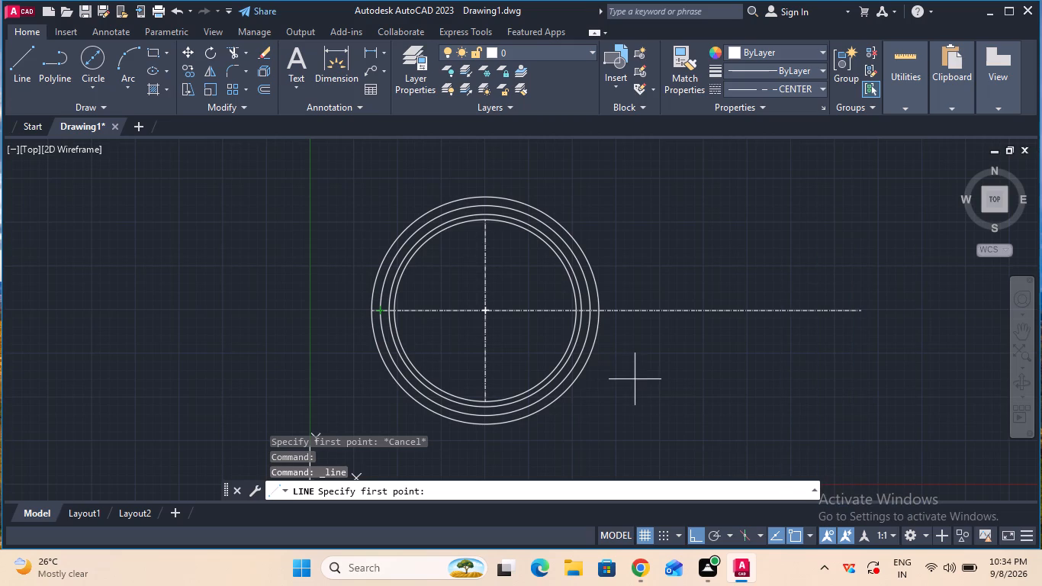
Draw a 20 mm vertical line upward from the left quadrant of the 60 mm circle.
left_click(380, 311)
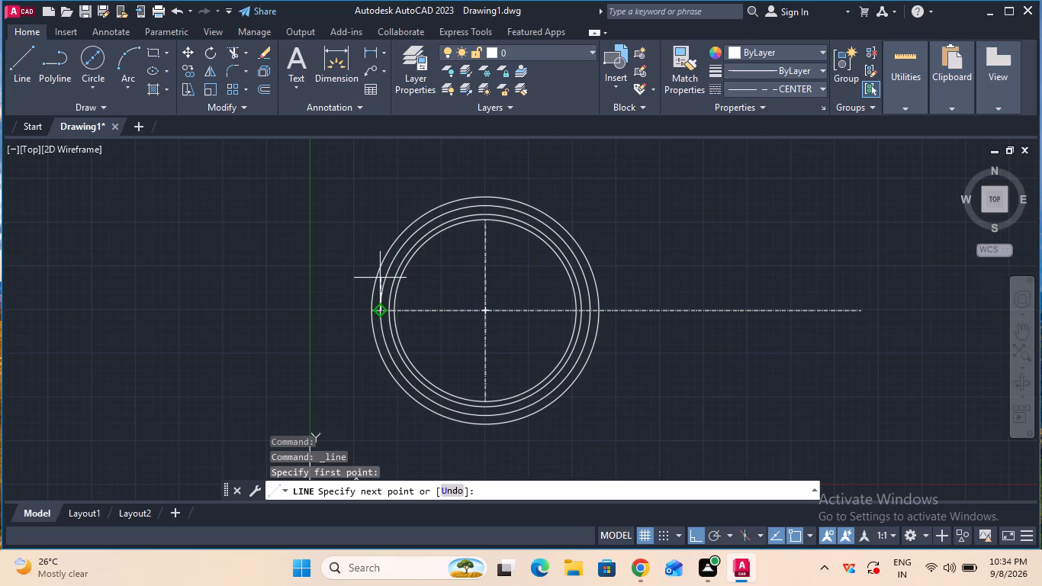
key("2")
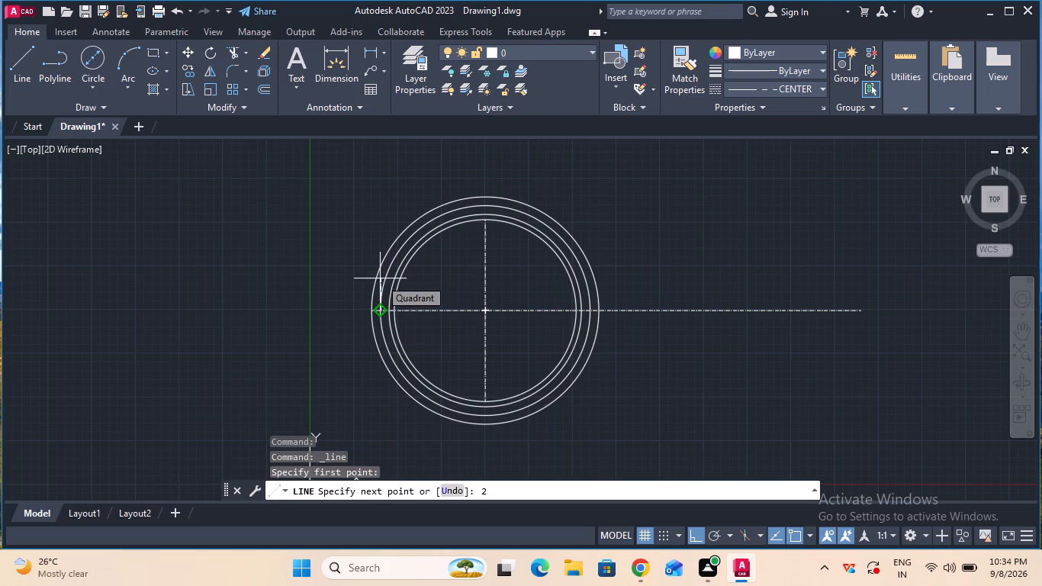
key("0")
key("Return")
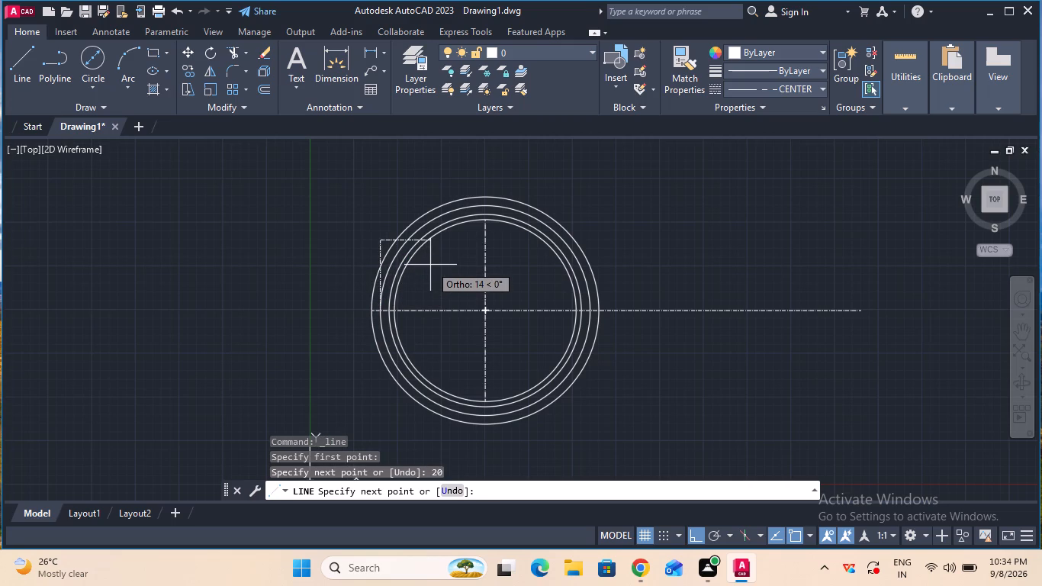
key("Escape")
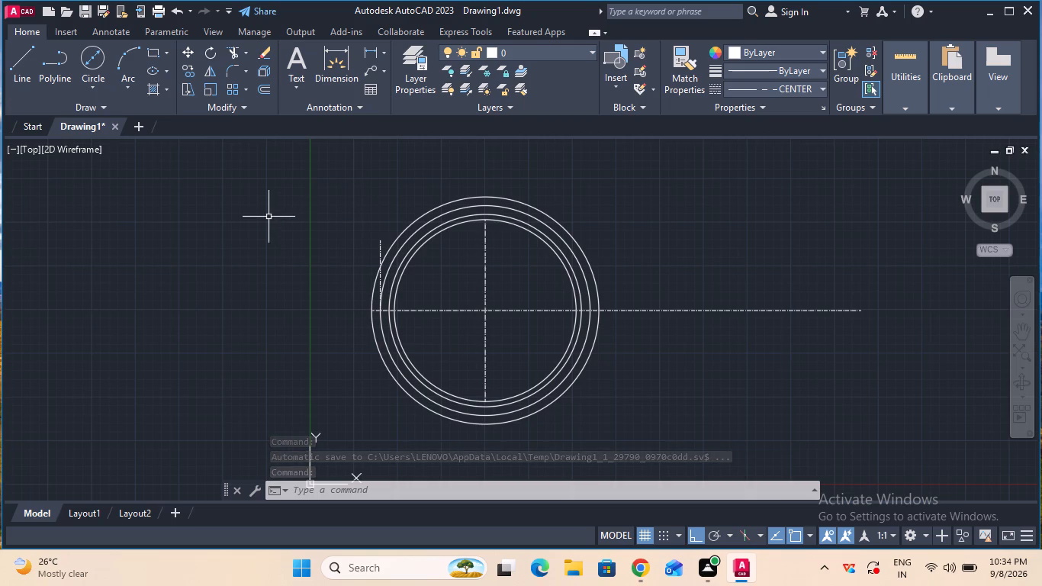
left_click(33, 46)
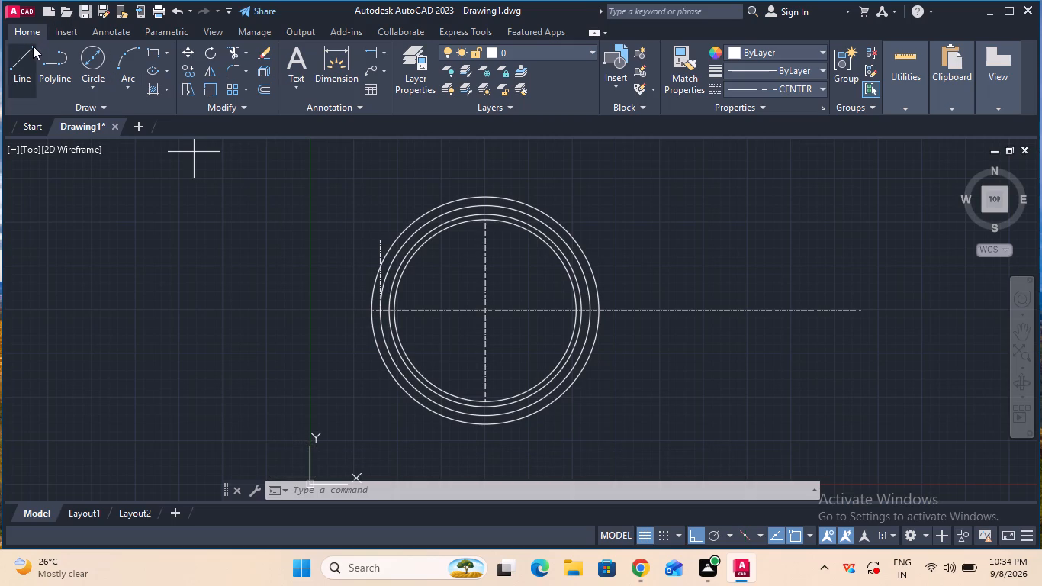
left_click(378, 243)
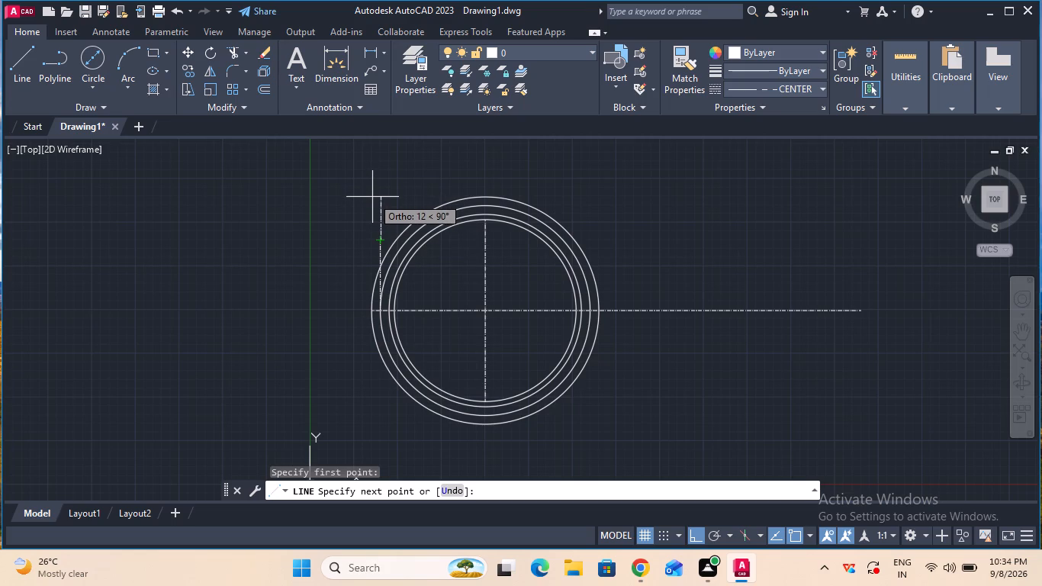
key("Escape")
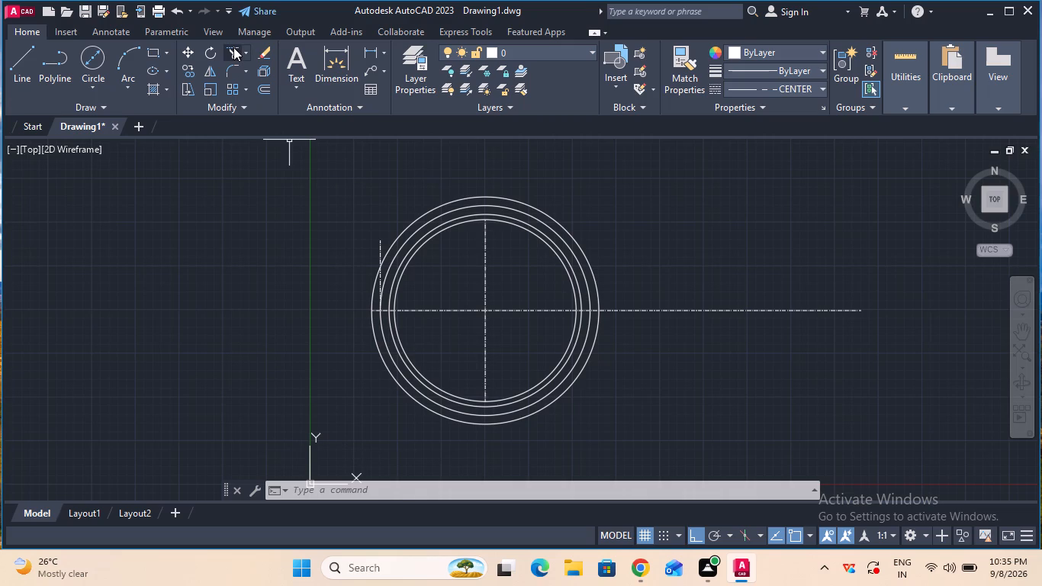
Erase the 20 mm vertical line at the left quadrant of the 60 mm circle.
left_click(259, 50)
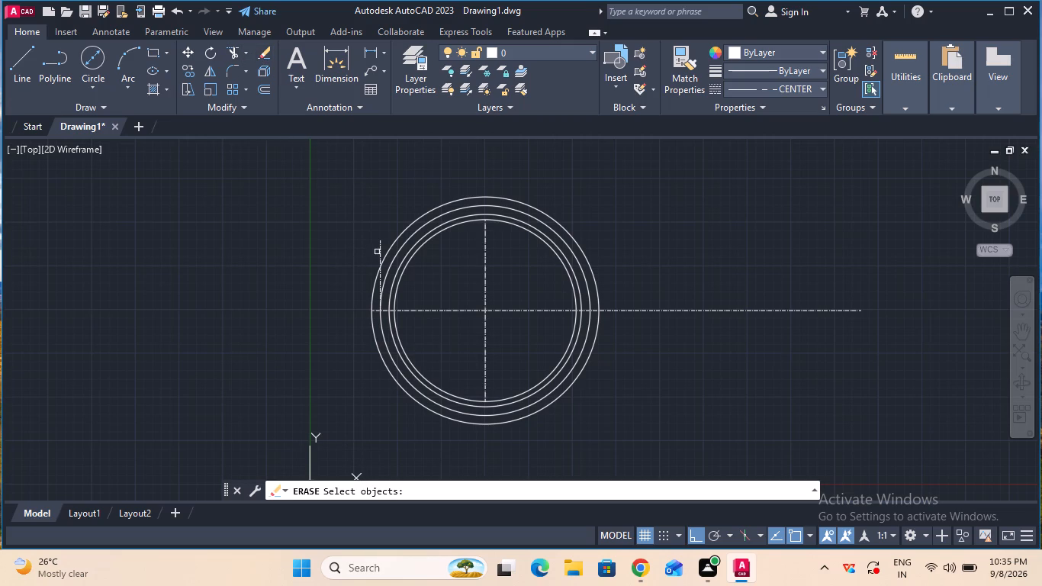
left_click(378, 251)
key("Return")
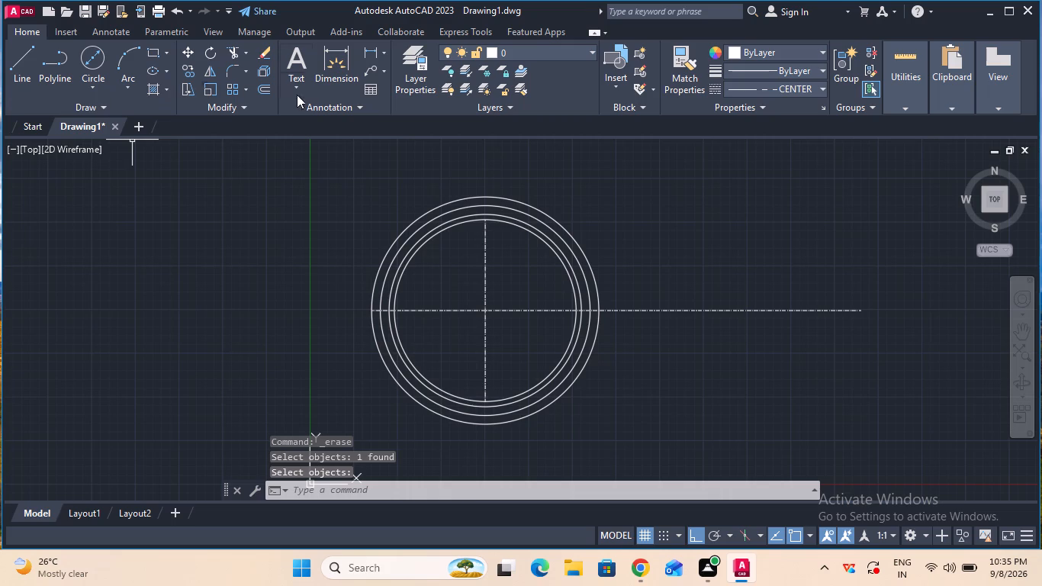
Draw a 10 mm vertical CENTER line upward from the left quadrant of the 60 mm circle.
left_click(16, 78)
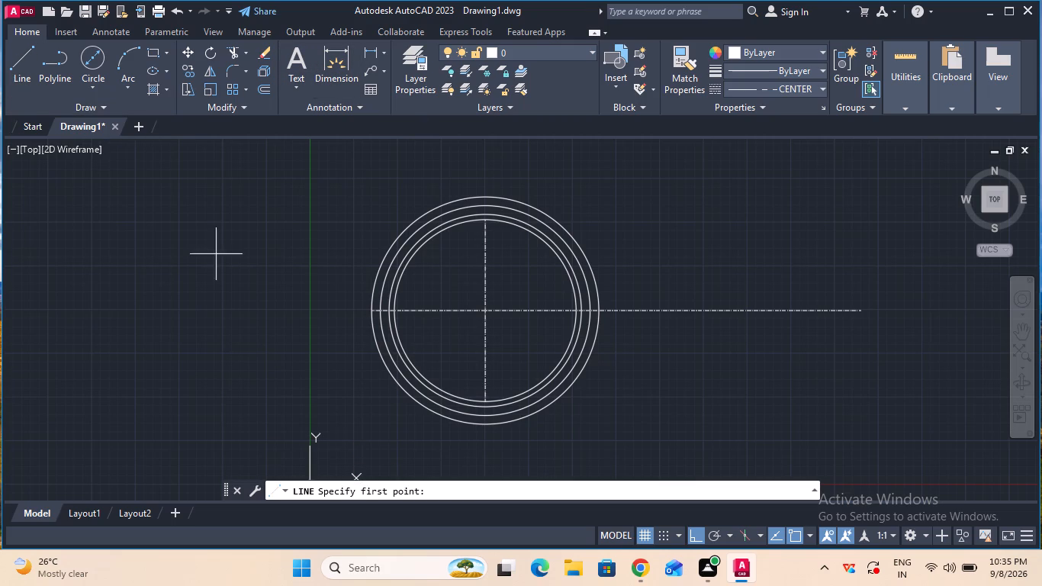
left_click(380, 307)
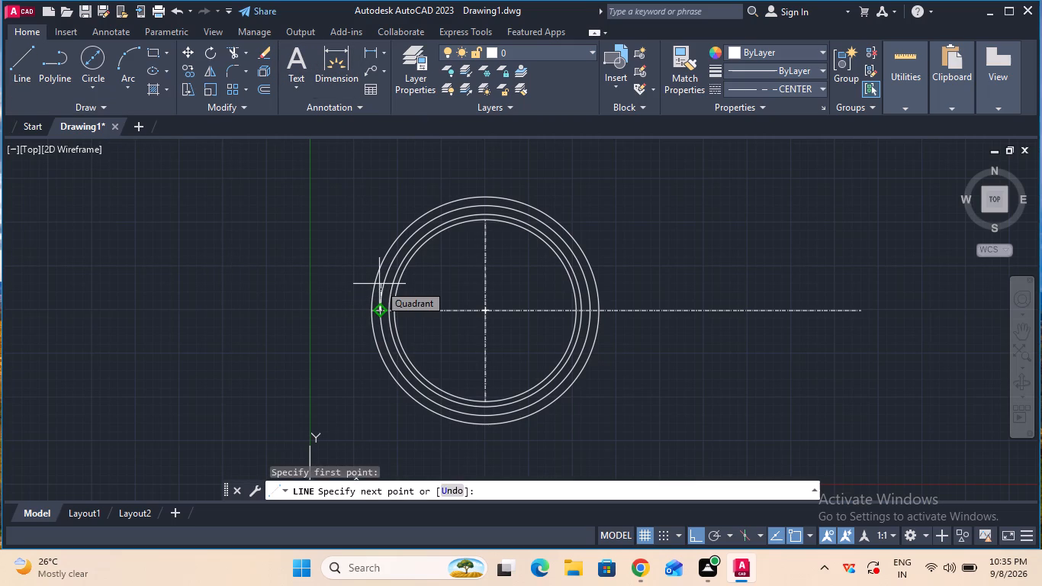
type("10")
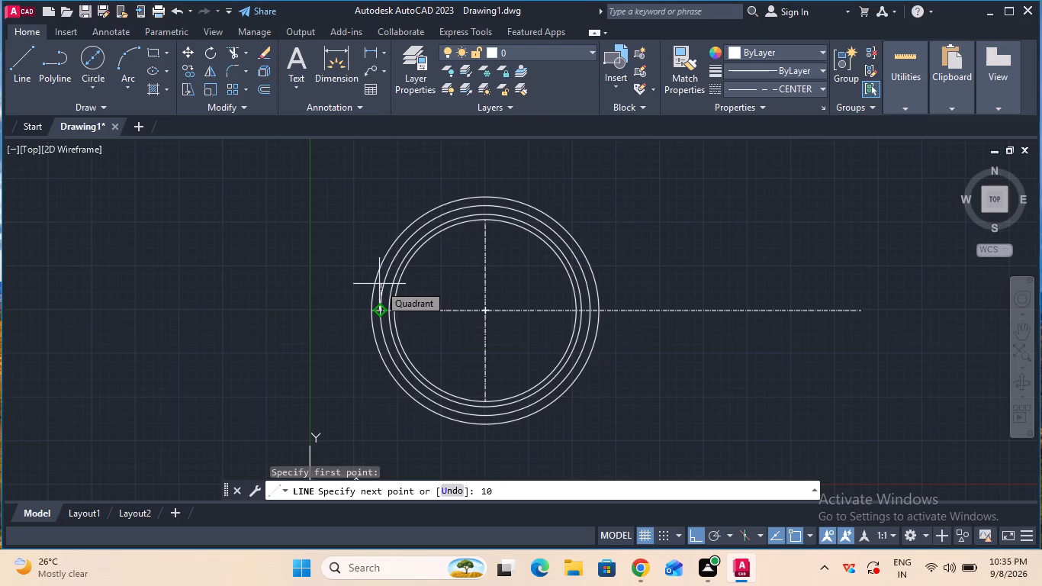
key("Return")
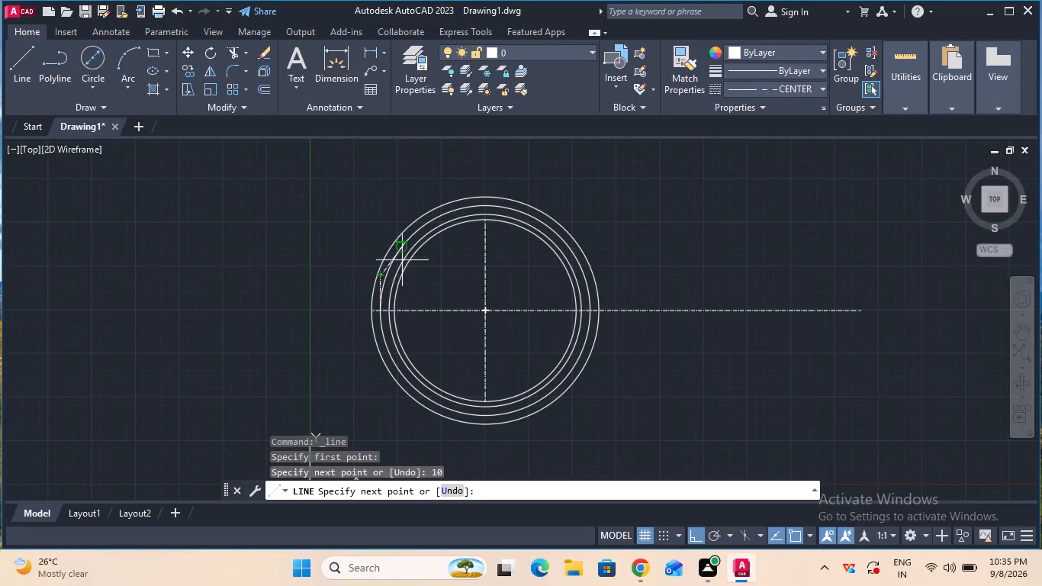
key("Escape")
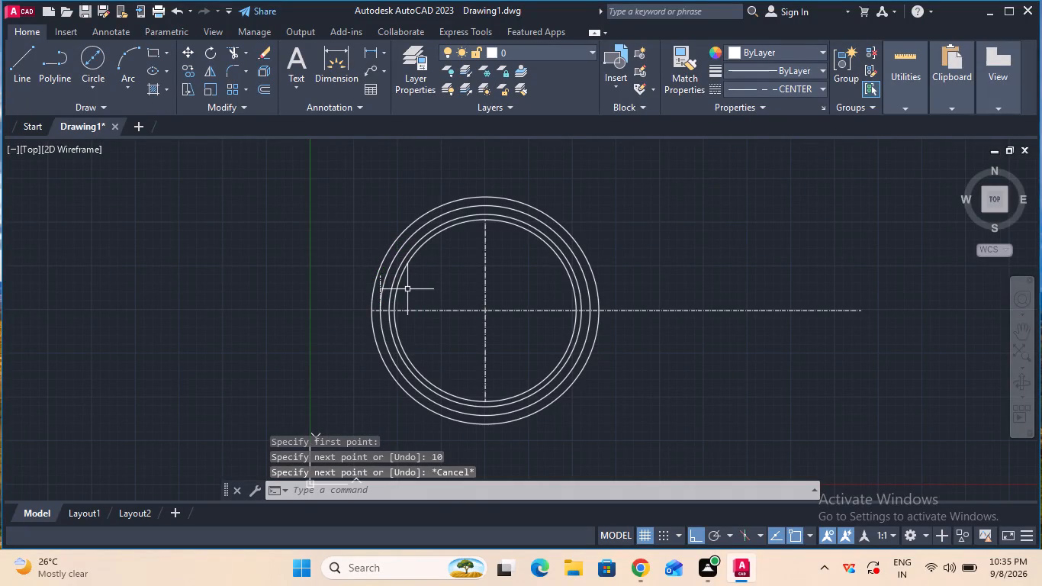
scroll(385, 284, "up", 2, "ctrl")
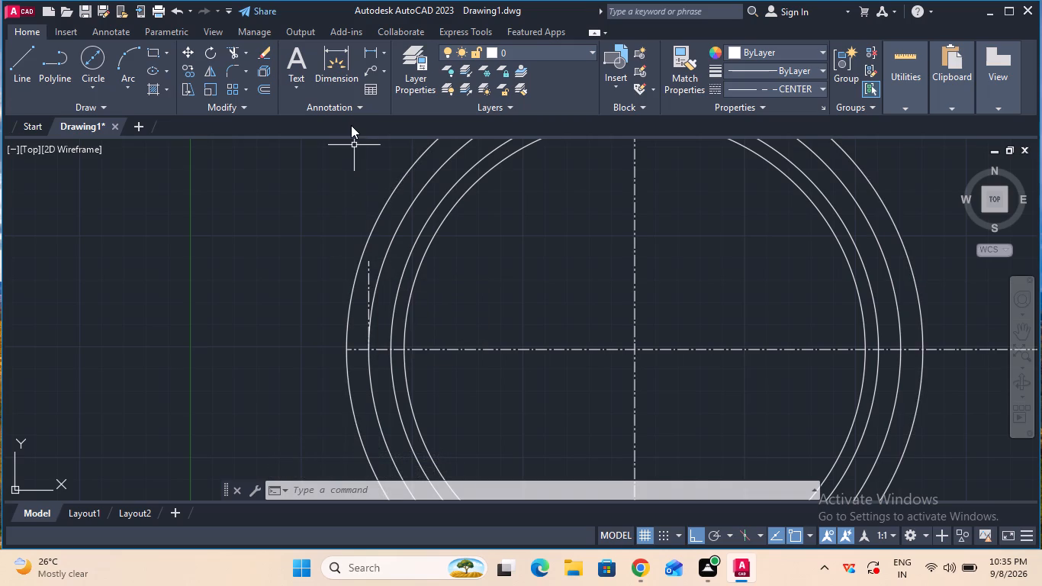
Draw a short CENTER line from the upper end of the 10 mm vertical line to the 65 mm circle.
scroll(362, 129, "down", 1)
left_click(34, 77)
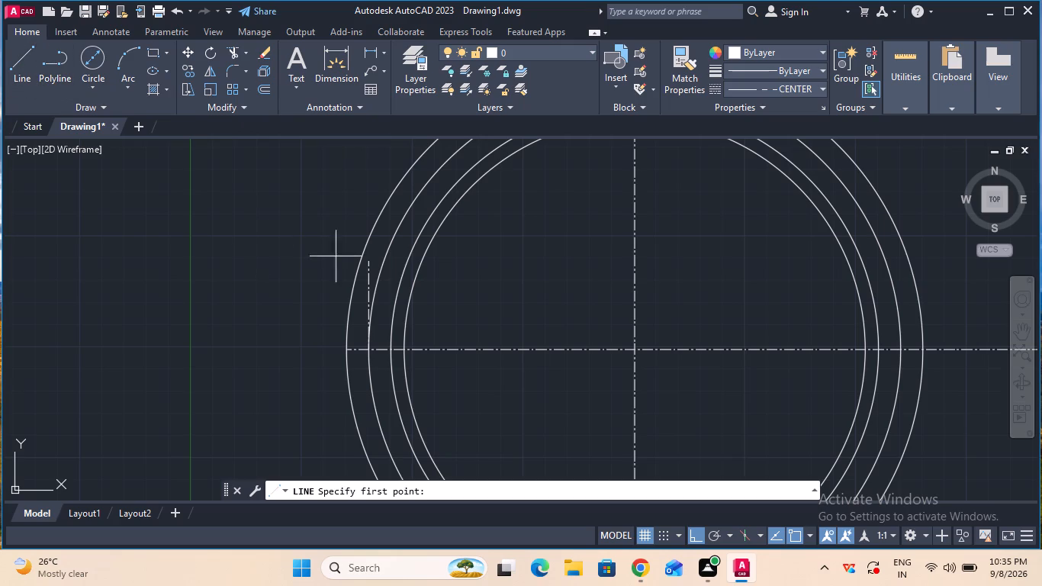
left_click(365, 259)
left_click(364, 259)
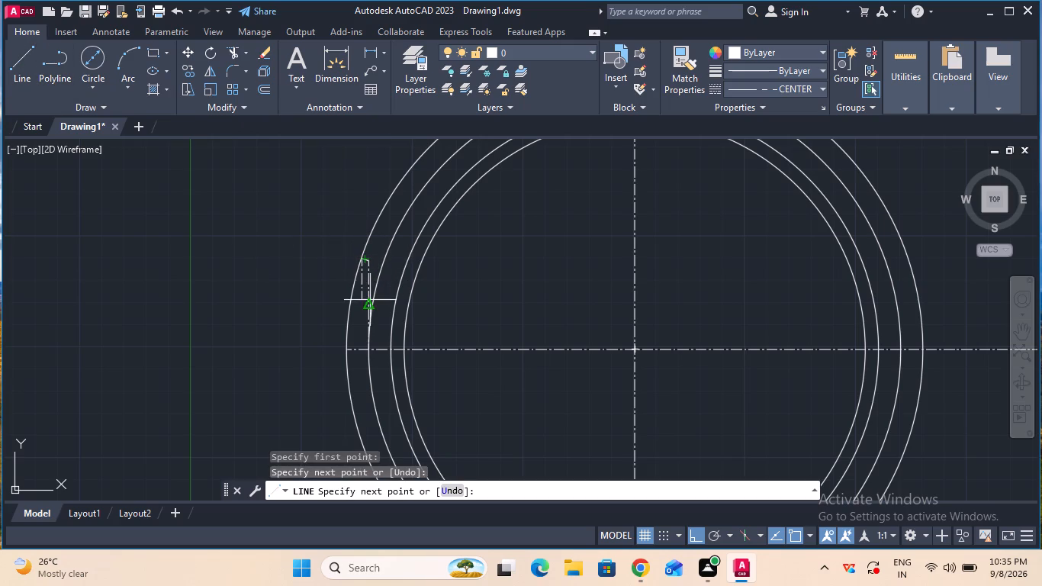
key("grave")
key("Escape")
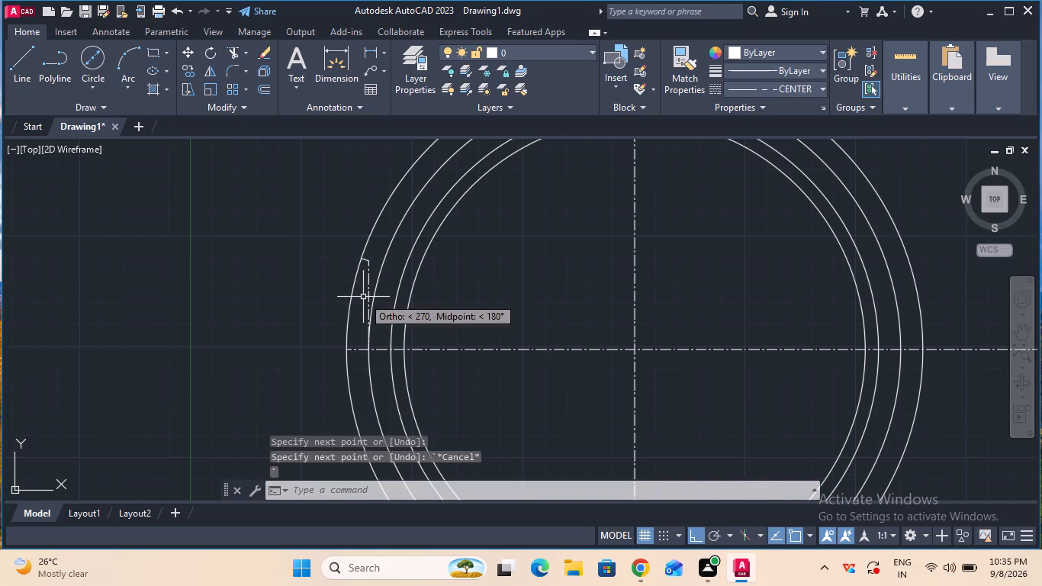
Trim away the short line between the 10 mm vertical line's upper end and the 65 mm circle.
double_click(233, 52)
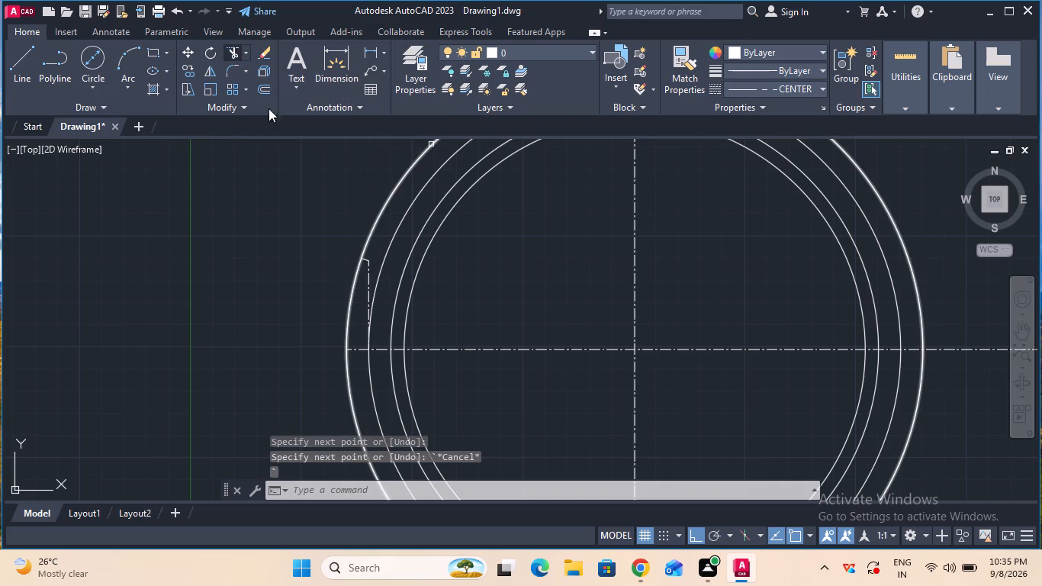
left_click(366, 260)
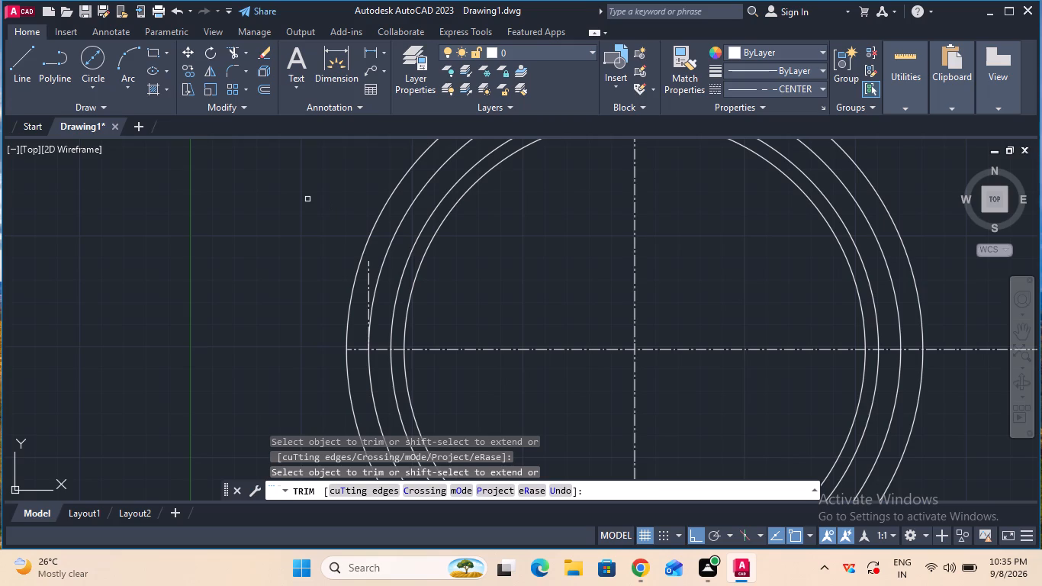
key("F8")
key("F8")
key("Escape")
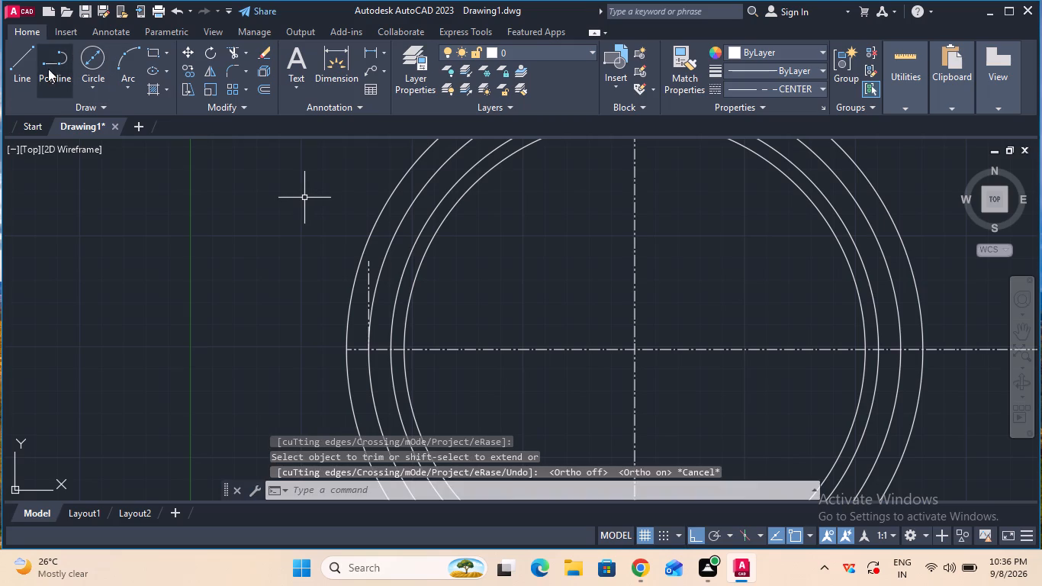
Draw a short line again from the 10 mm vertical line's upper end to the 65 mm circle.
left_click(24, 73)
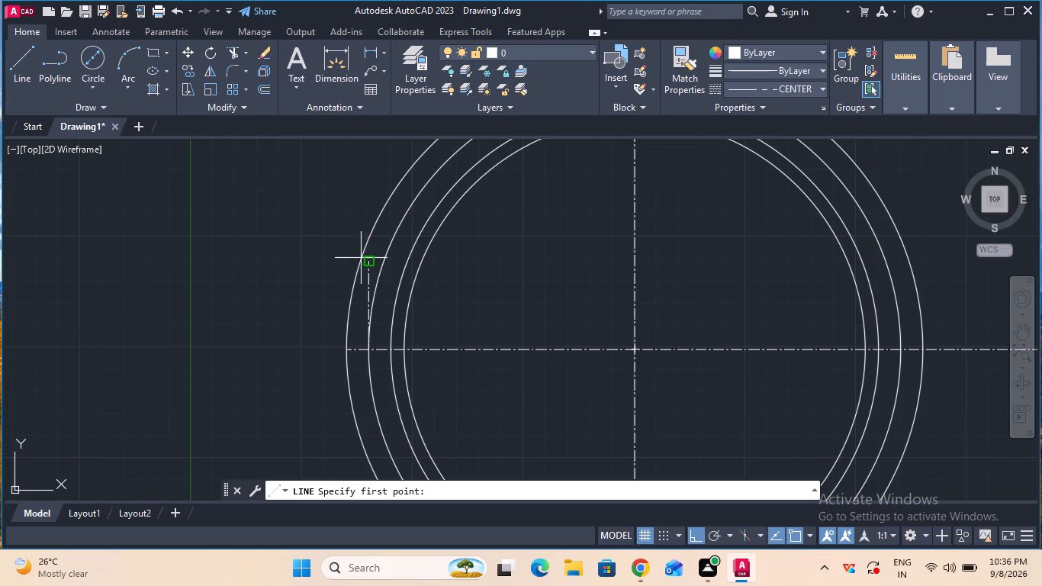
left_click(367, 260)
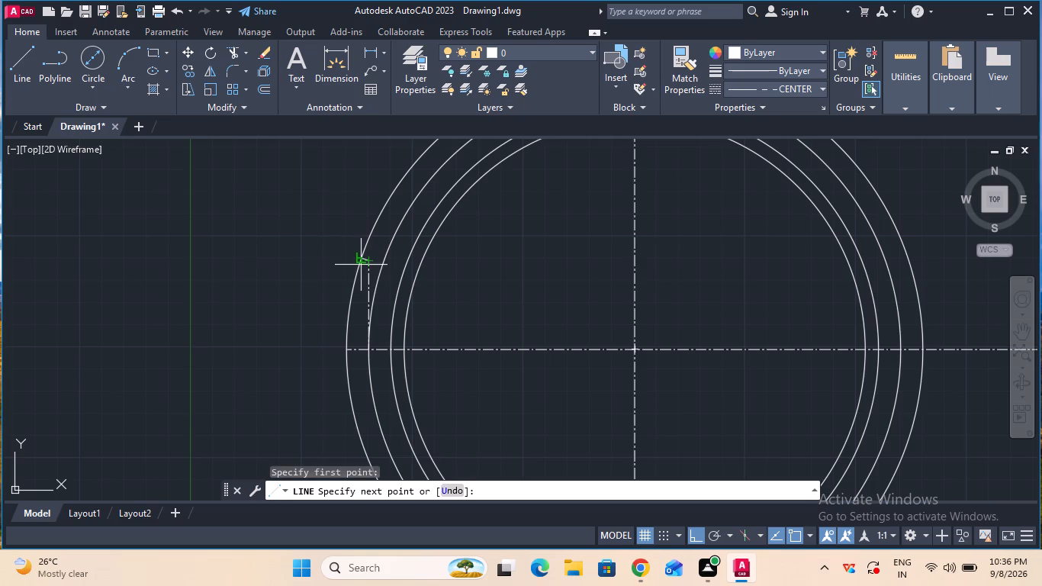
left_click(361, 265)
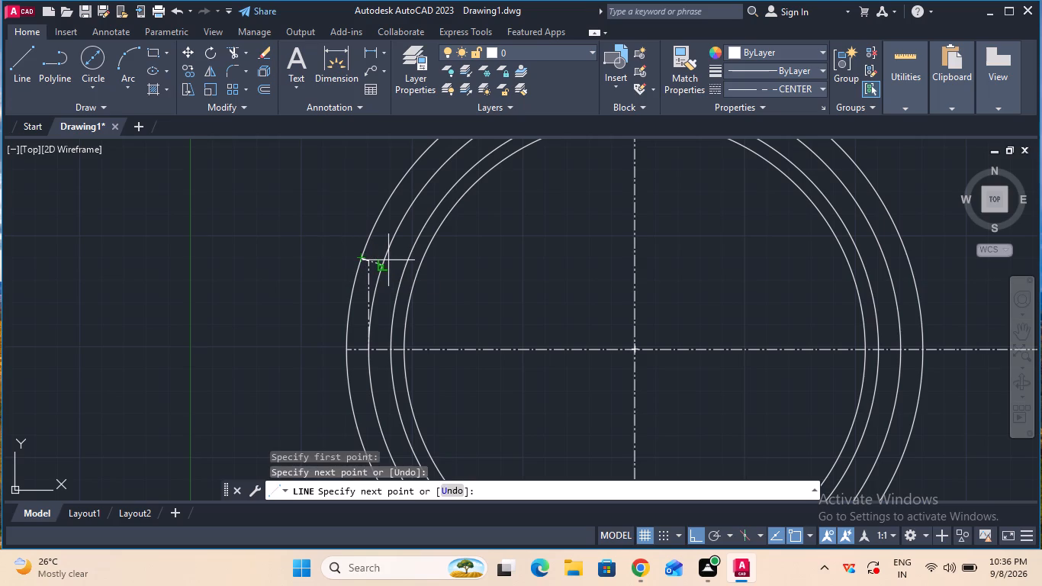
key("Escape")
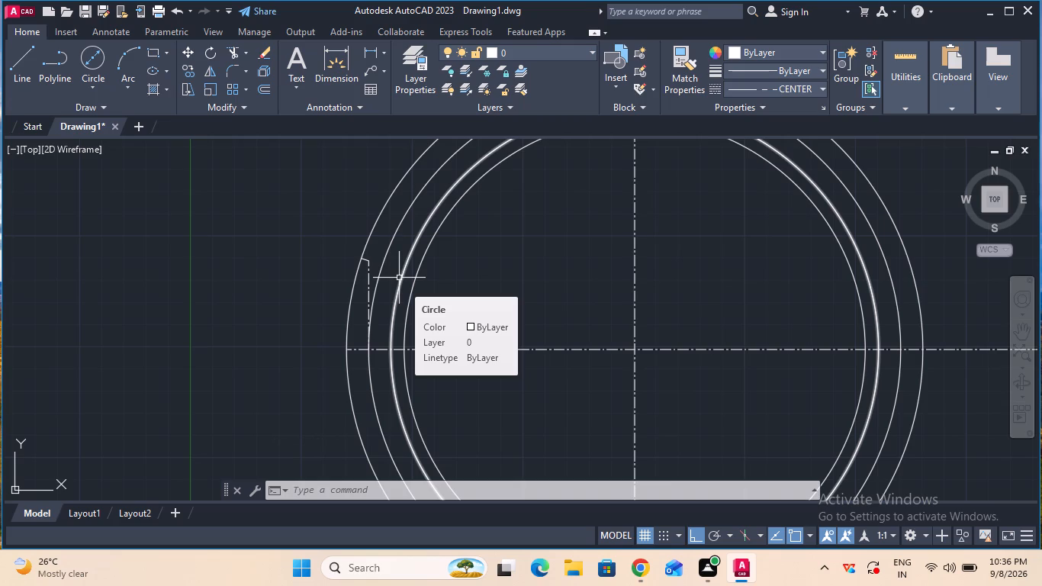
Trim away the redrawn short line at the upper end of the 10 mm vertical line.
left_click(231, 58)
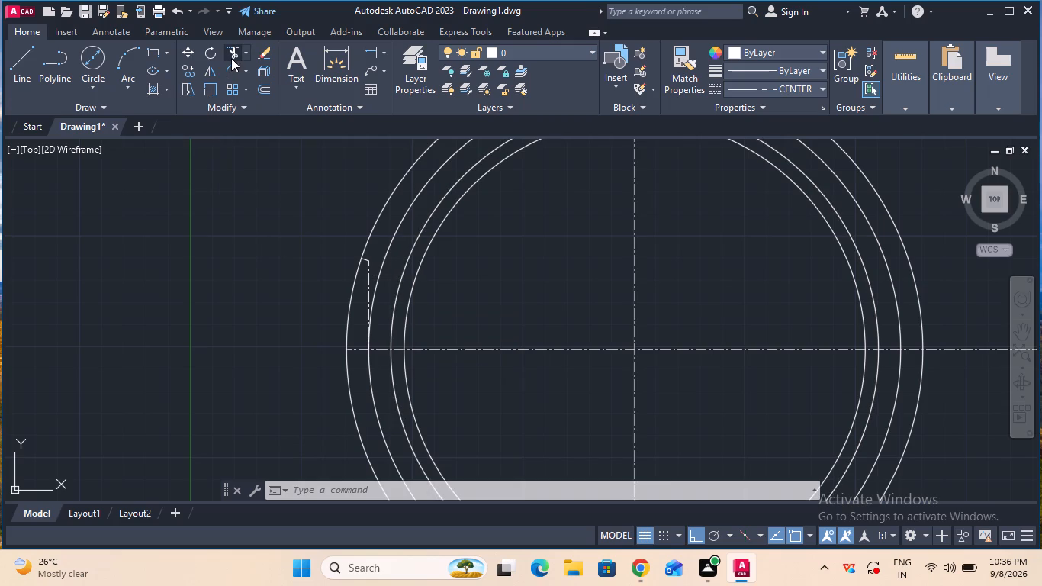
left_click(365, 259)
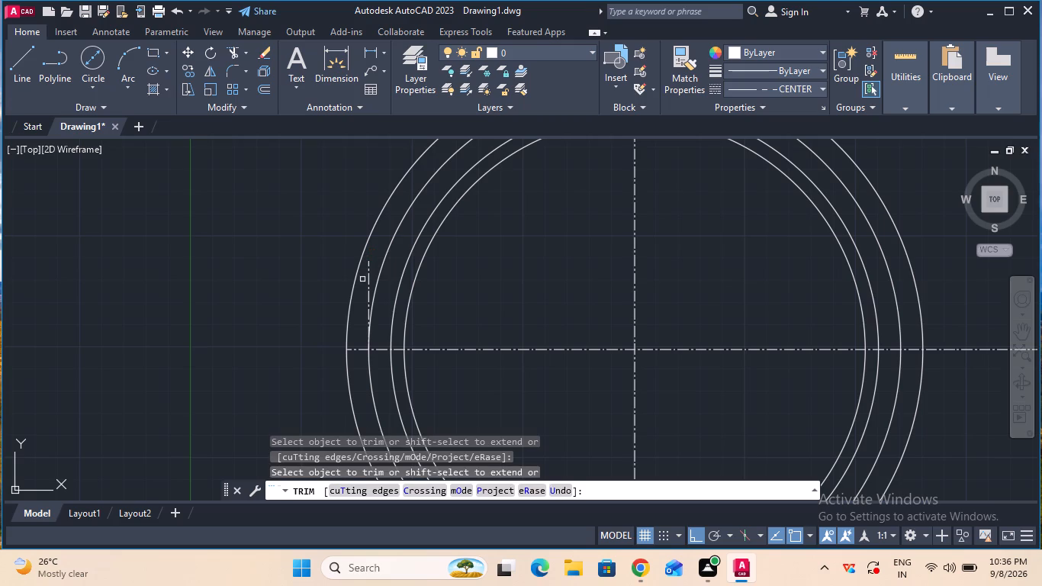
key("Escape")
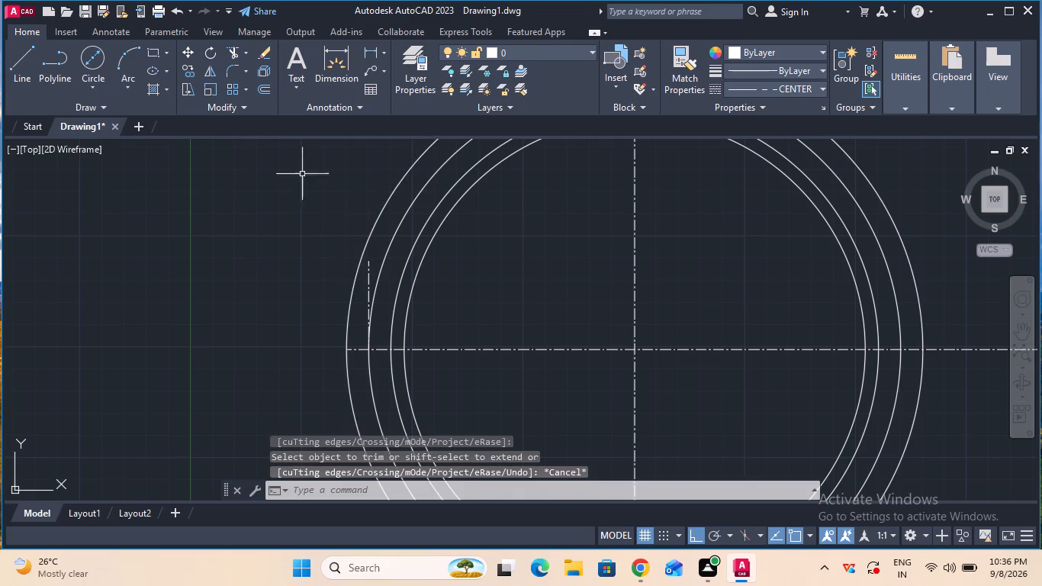
Draw a 1 mm horizontal CENTER line outward from the 10 mm vertical line's upper end, toward the 65 mm circle.
left_click(32, 78)
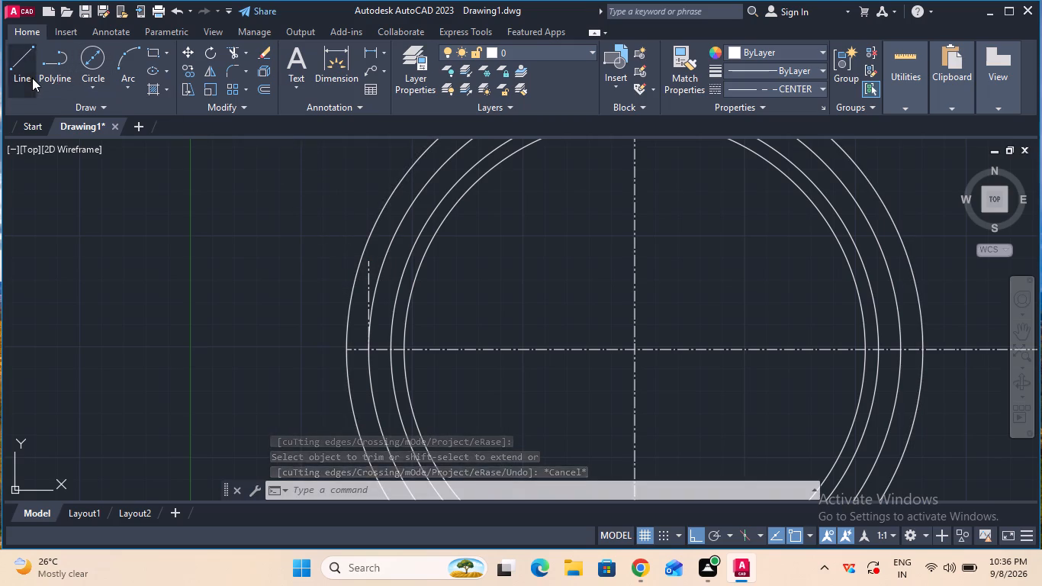
left_click(371, 263)
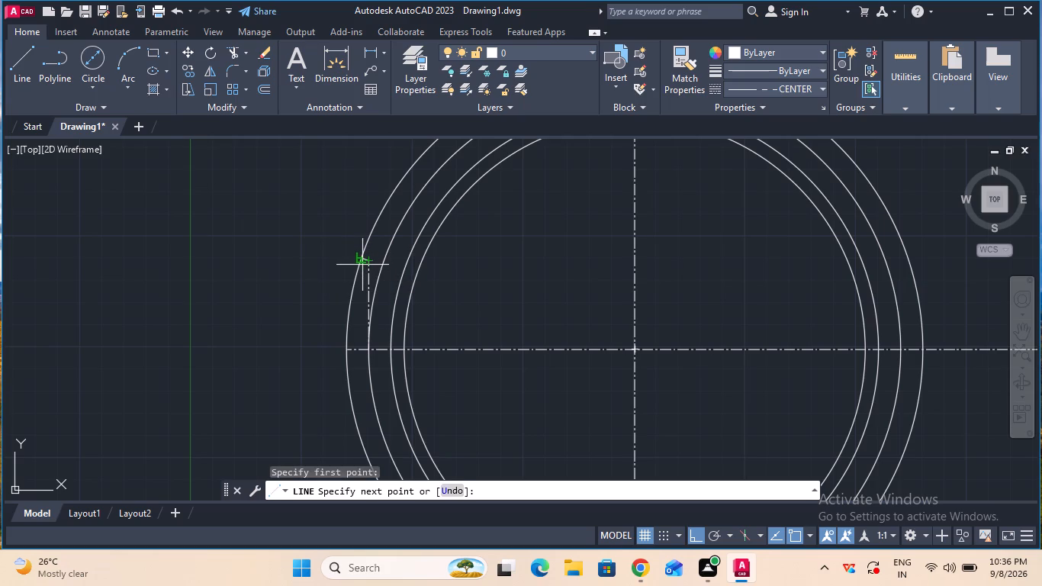
key("1")
key("Return")
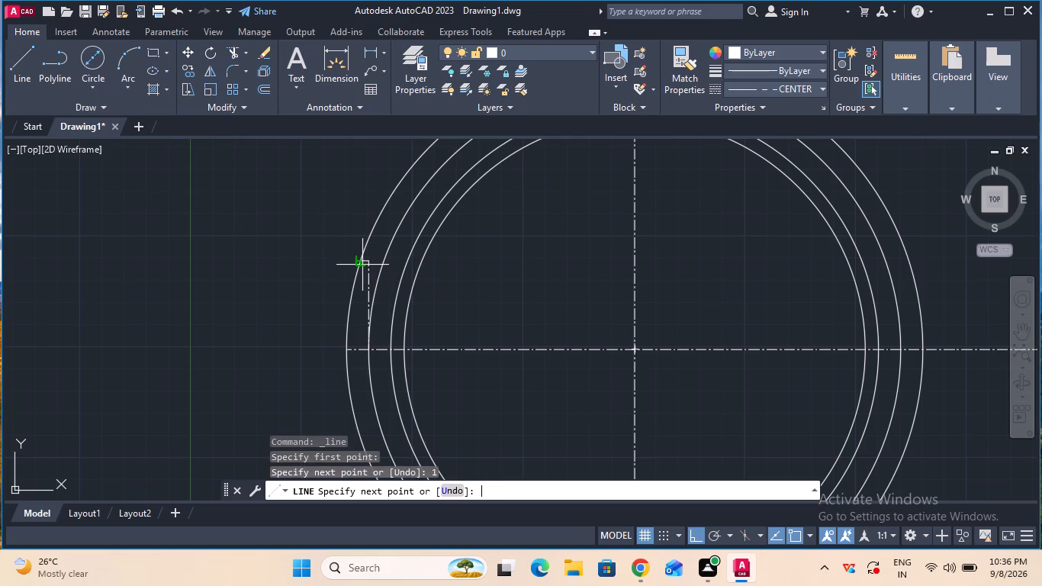
key("Escape")
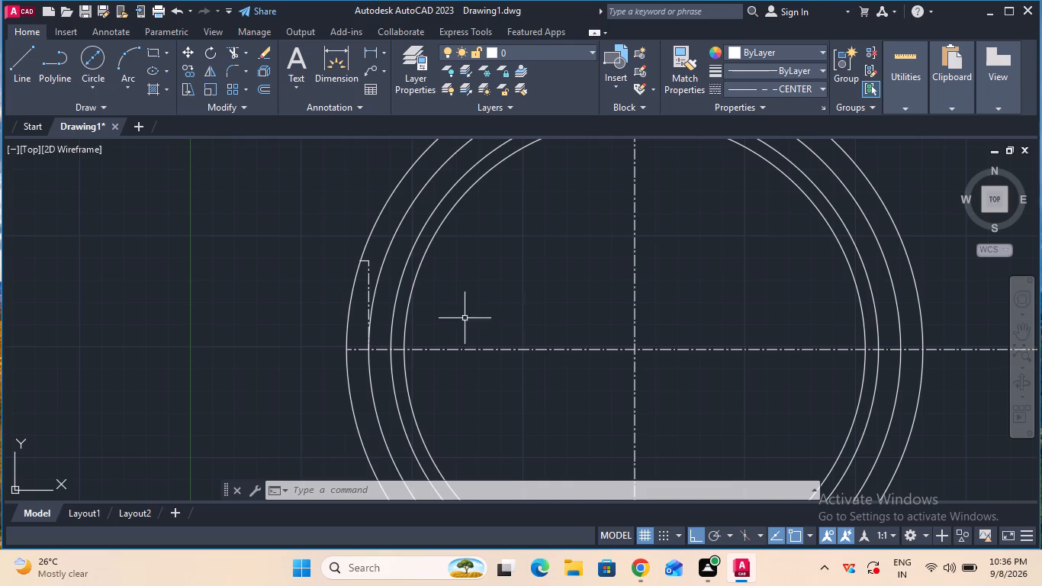
Set the current linetype to ByBlock.
left_click(1012, 339)
left_click_drag(963, 309, 960, 374)
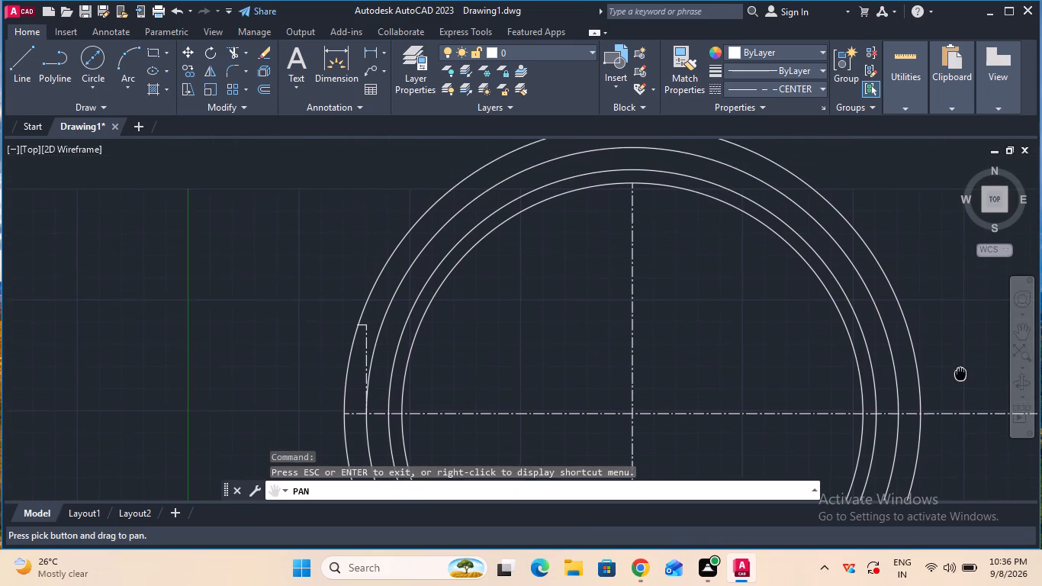
left_click_drag(960, 374, 963, 394)
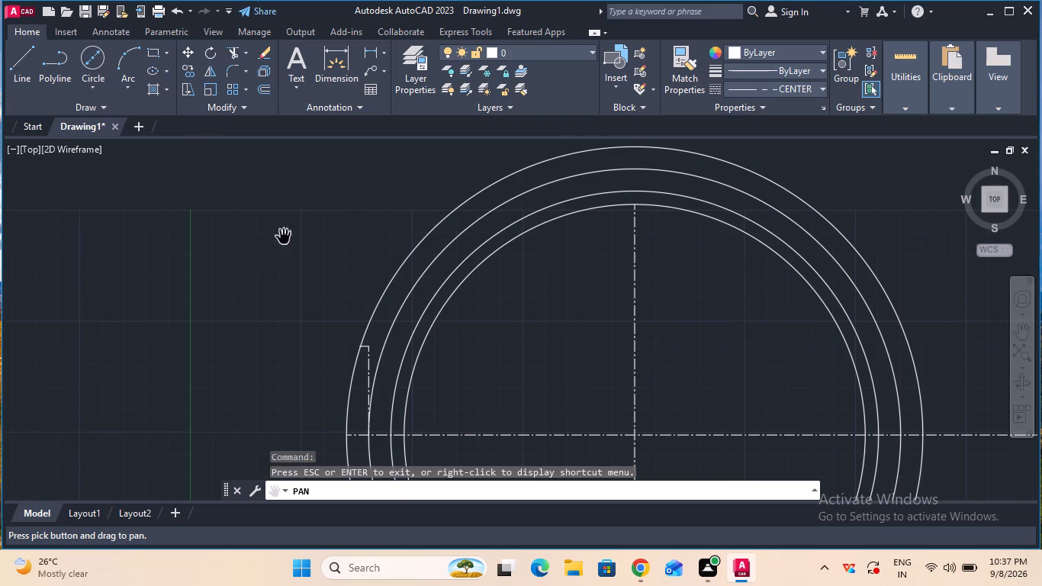
key("Escape")
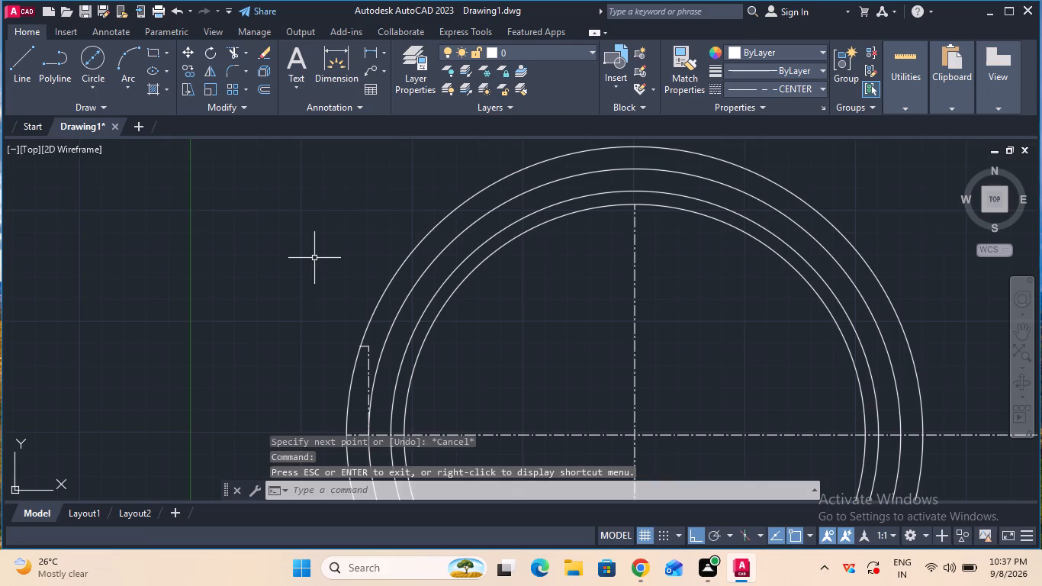
left_click(779, 92)
left_click(774, 127)
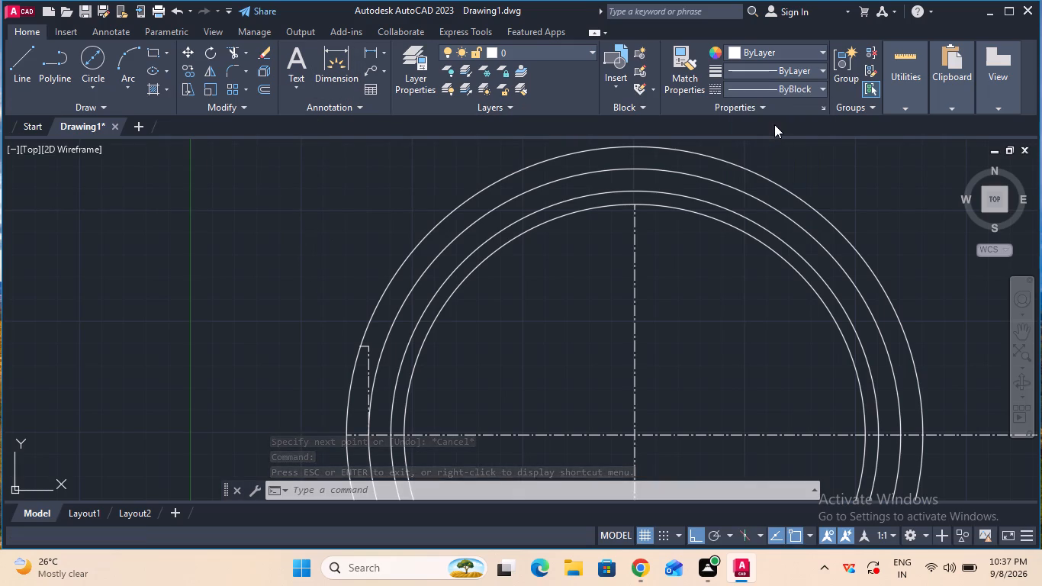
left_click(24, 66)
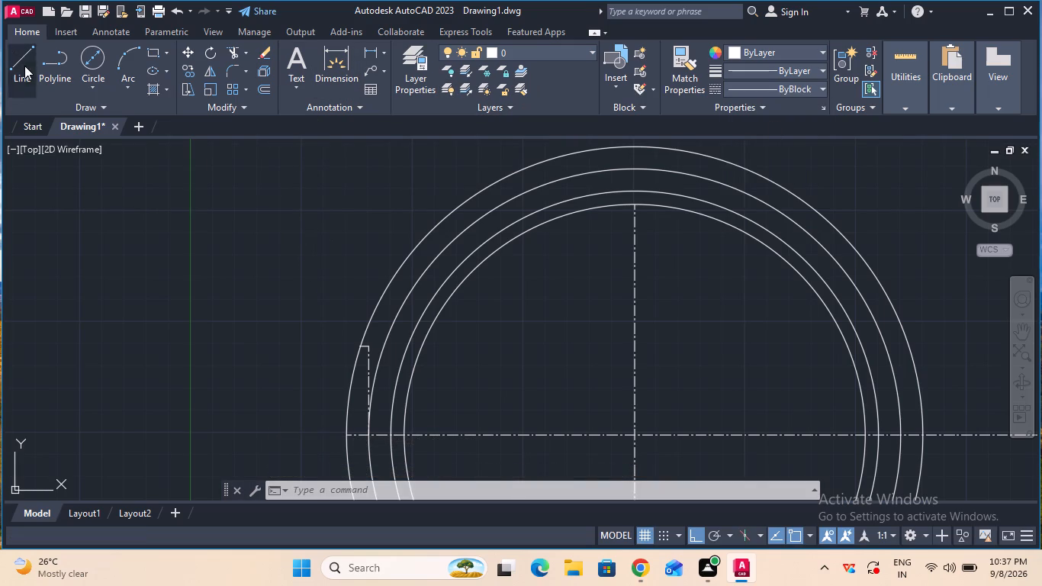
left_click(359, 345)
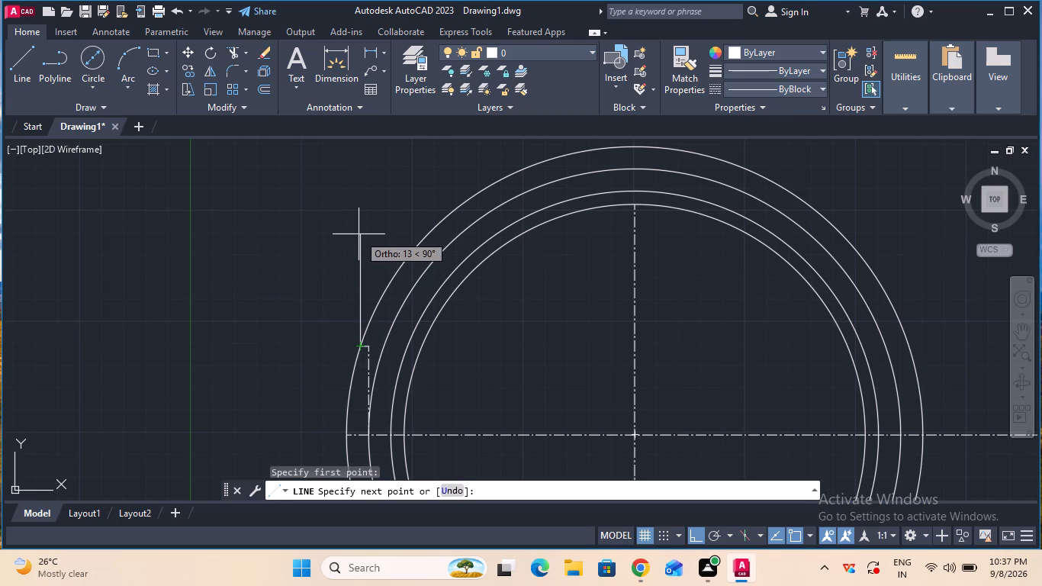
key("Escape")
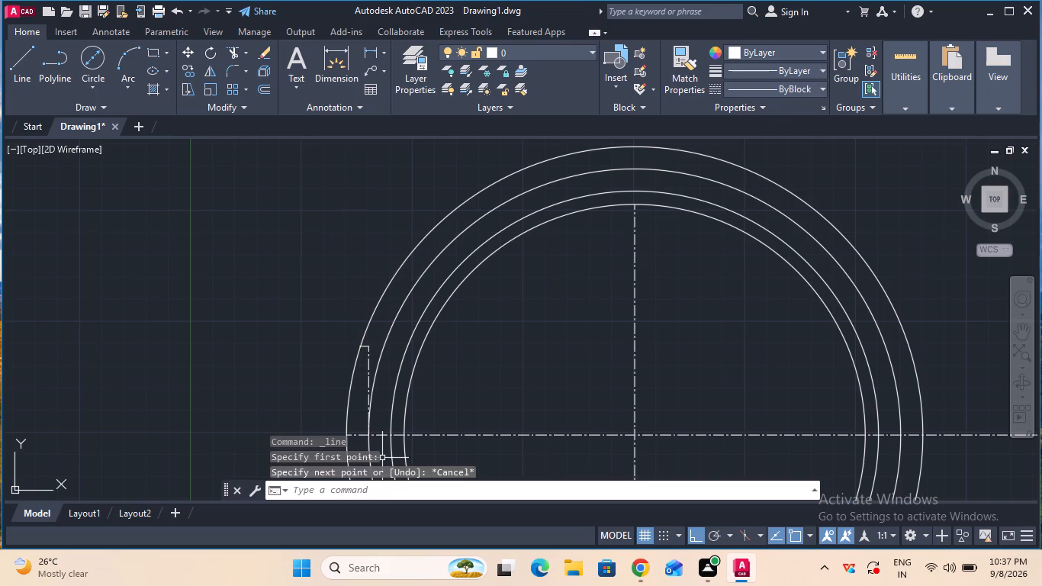
Set the drawing units' length precision to one decimal place (0.0).
left_click(384, 492)
key("u")
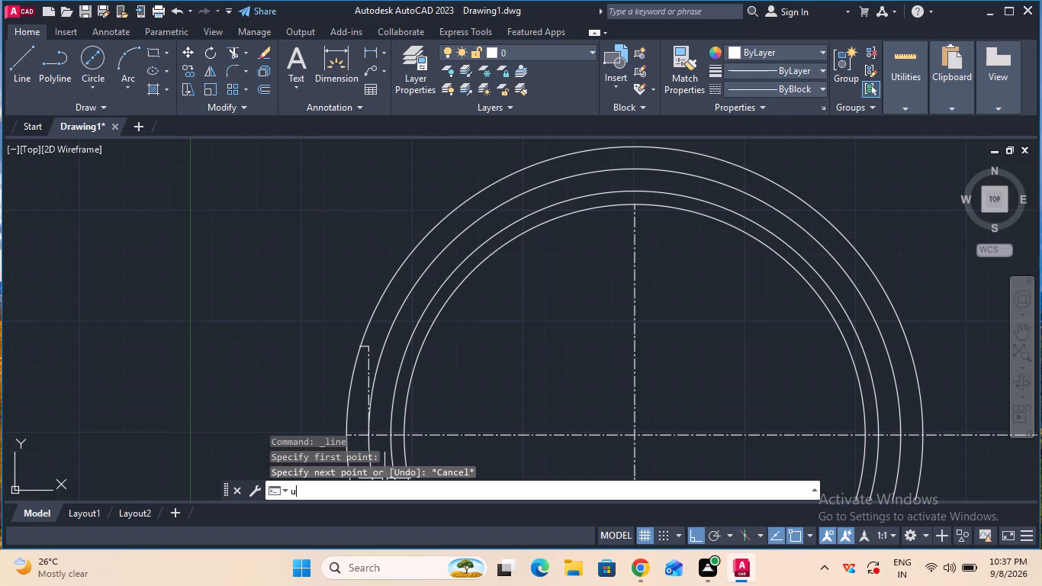
type("nits")
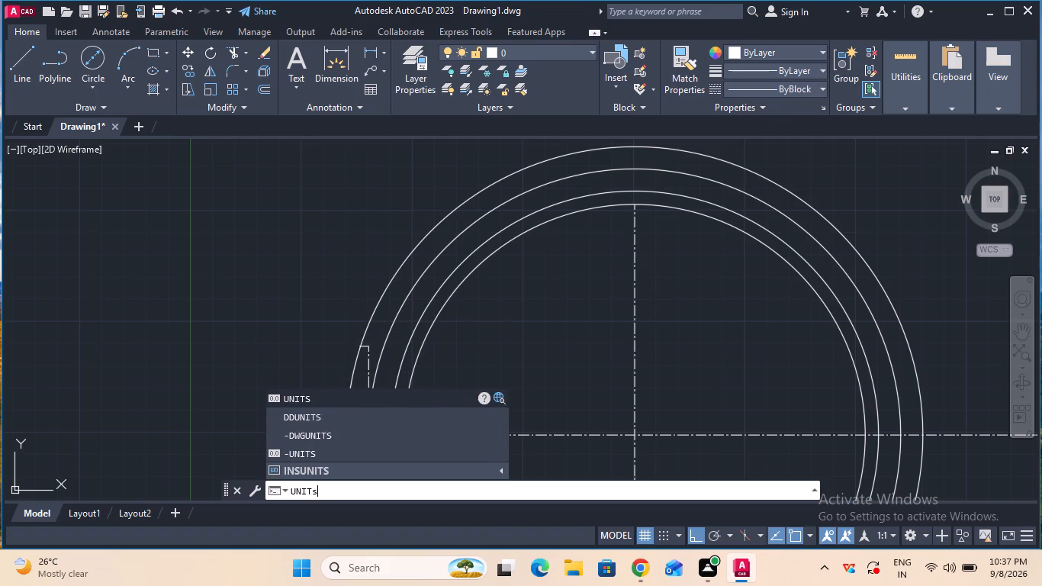
left_click(352, 396)
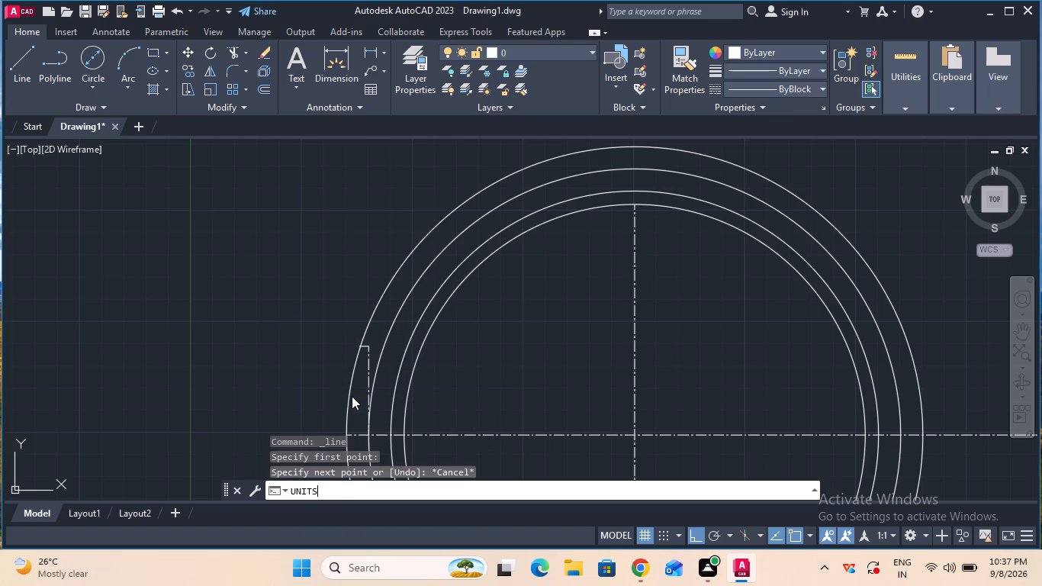
left_click(433, 207)
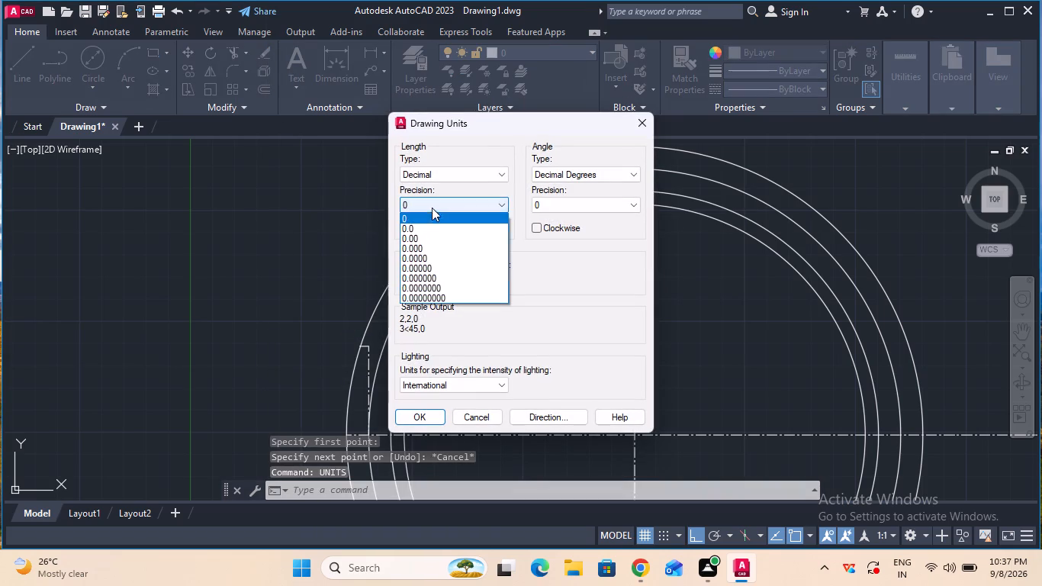
left_click(432, 226)
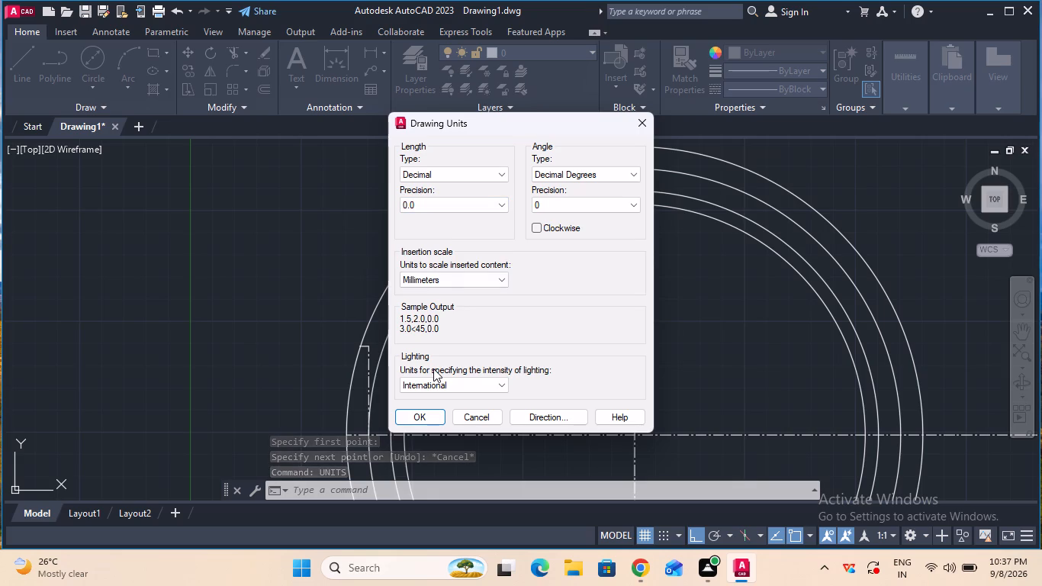
left_click(427, 412)
Set the Standard dimension style's linear primary-unit precision to 0.0 and make that style current.
left_click(359, 492)
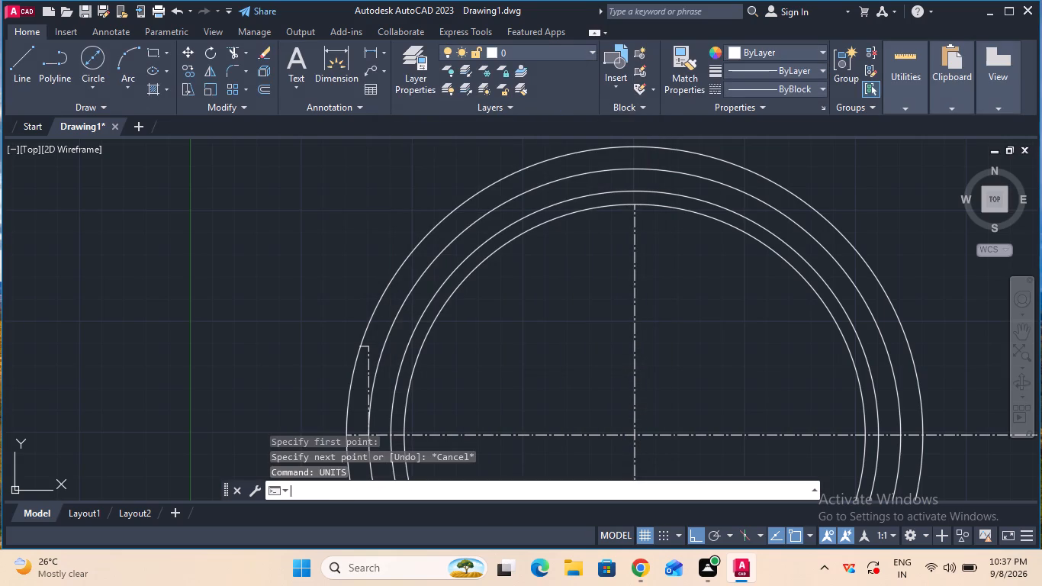
key("d")
key("Return")
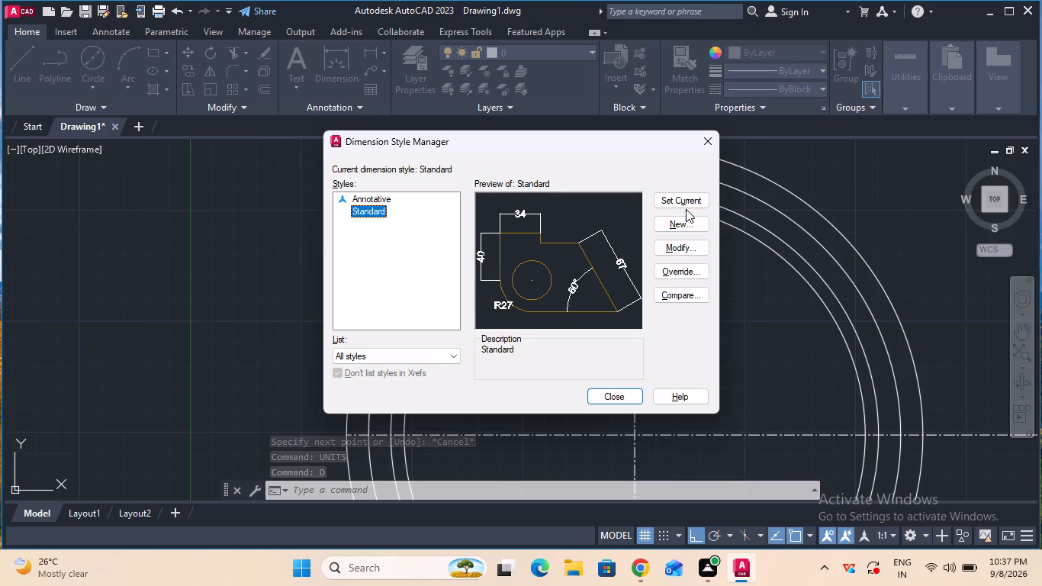
left_click(682, 250)
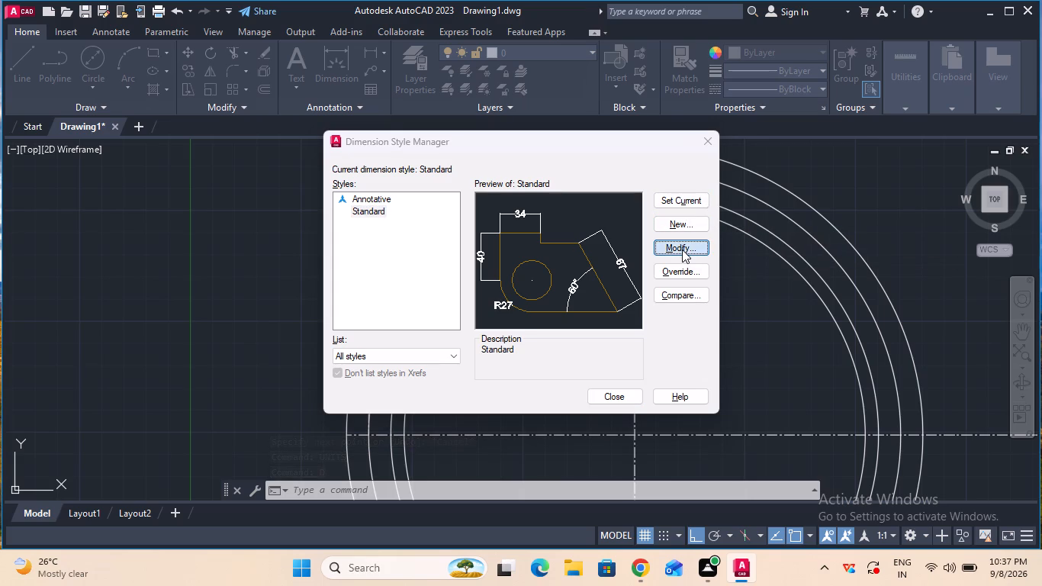
left_click(682, 250)
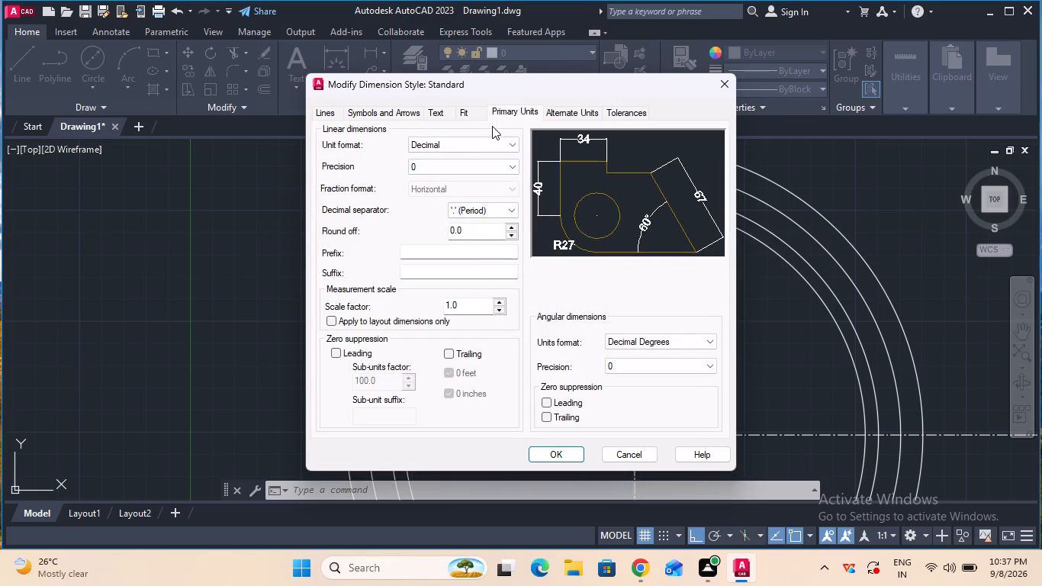
left_click(475, 168)
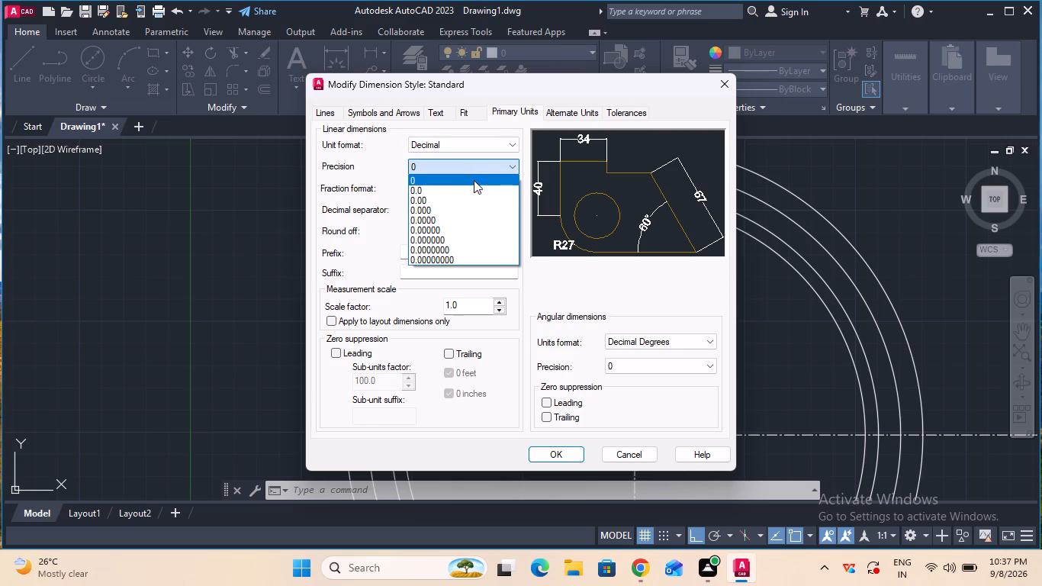
left_click(473, 187)
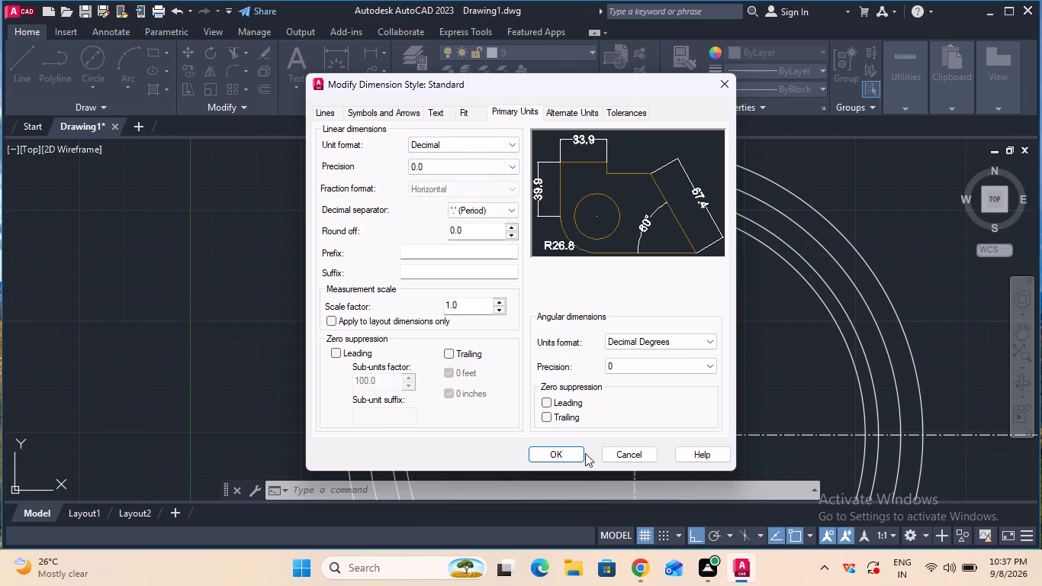
left_click(565, 454)
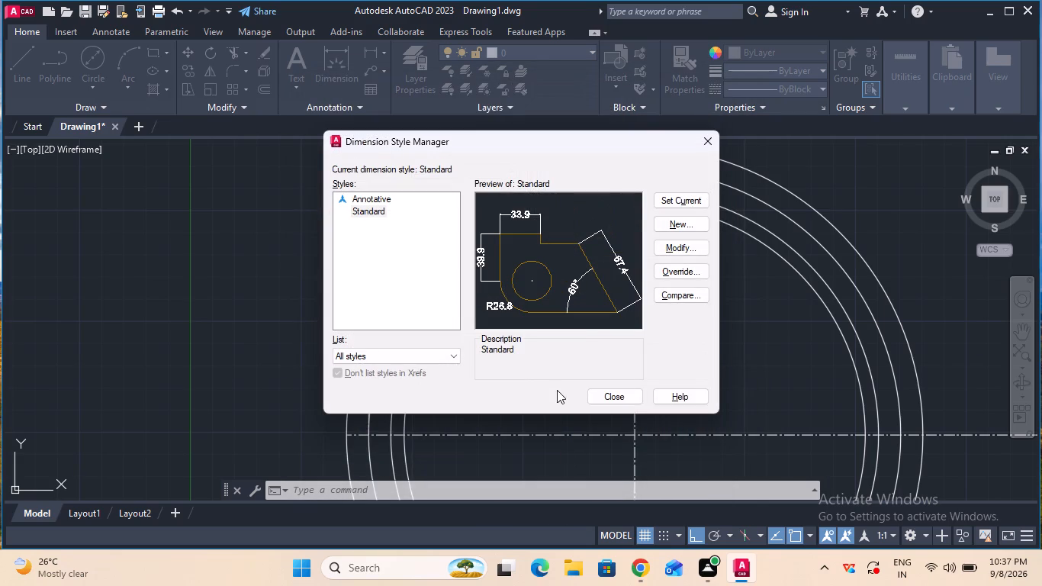
left_click(683, 199)
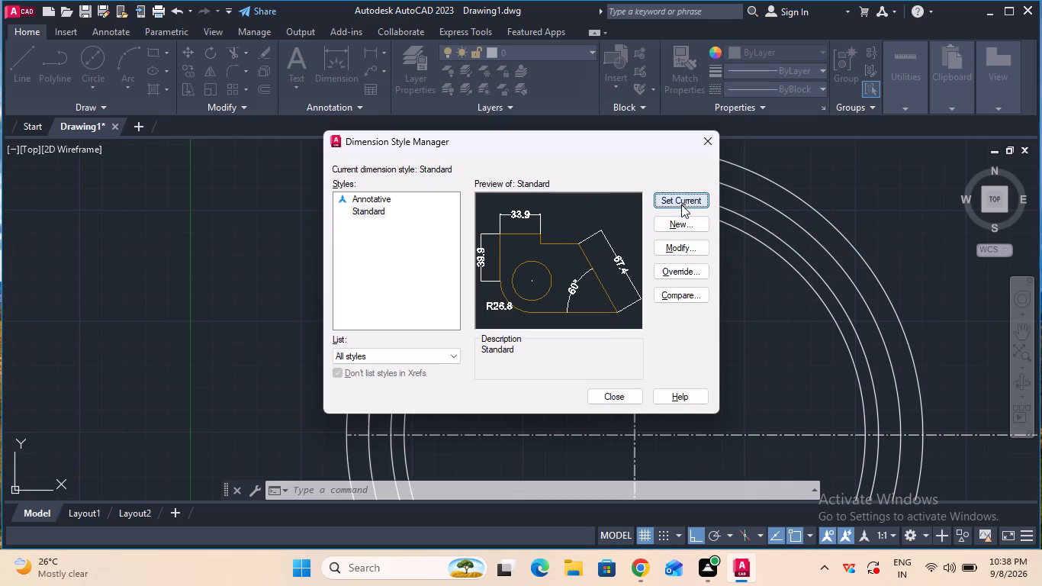
left_click(625, 393)
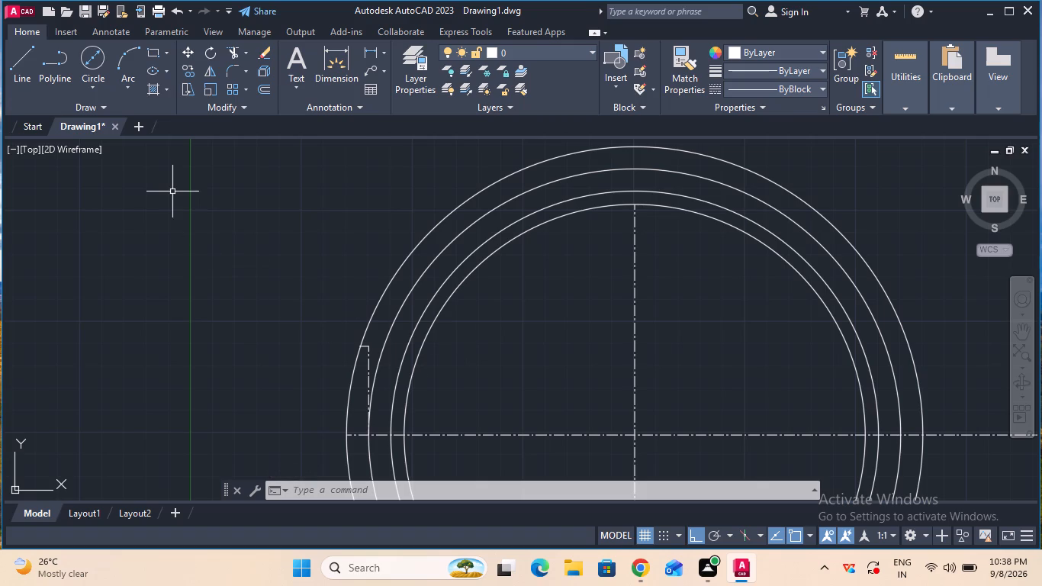
Draw a 21.5 mm vertical line upward from the outer end of the 1 mm horizontal line at the 65 mm circle.
left_click(18, 86)
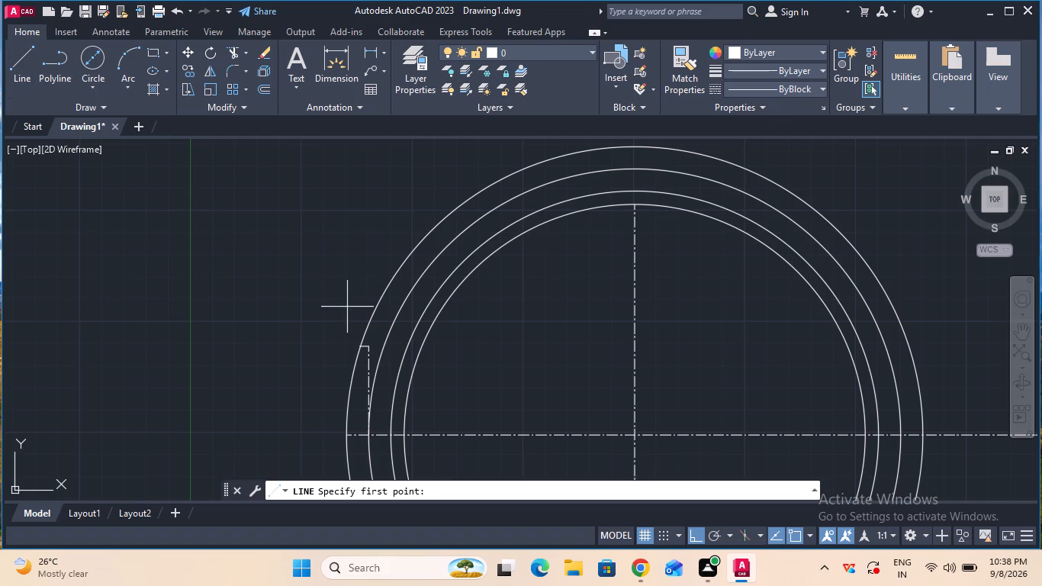
left_click(359, 346)
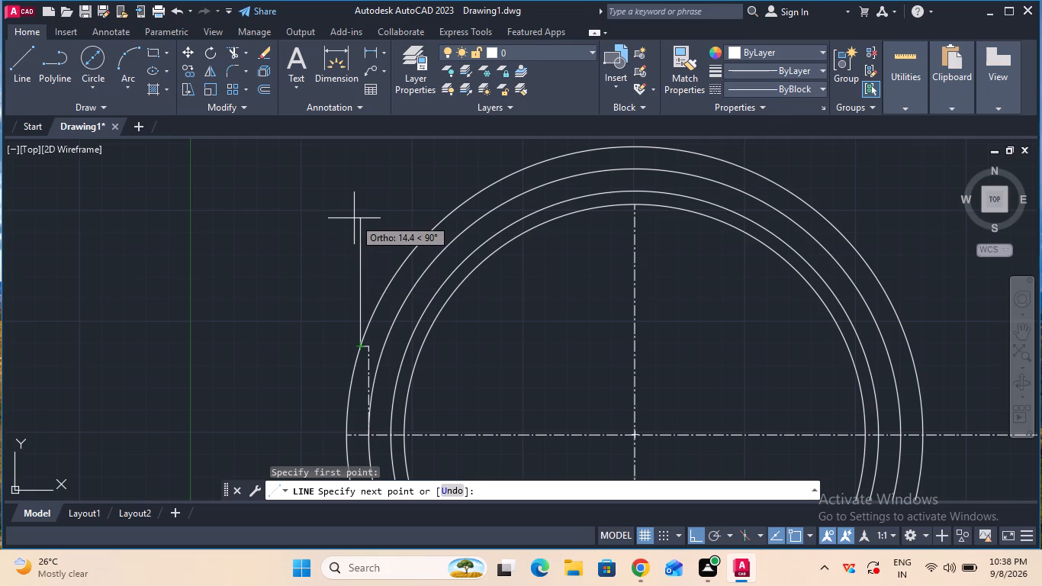
type("21")
key("period")
key("5")
key("Return")
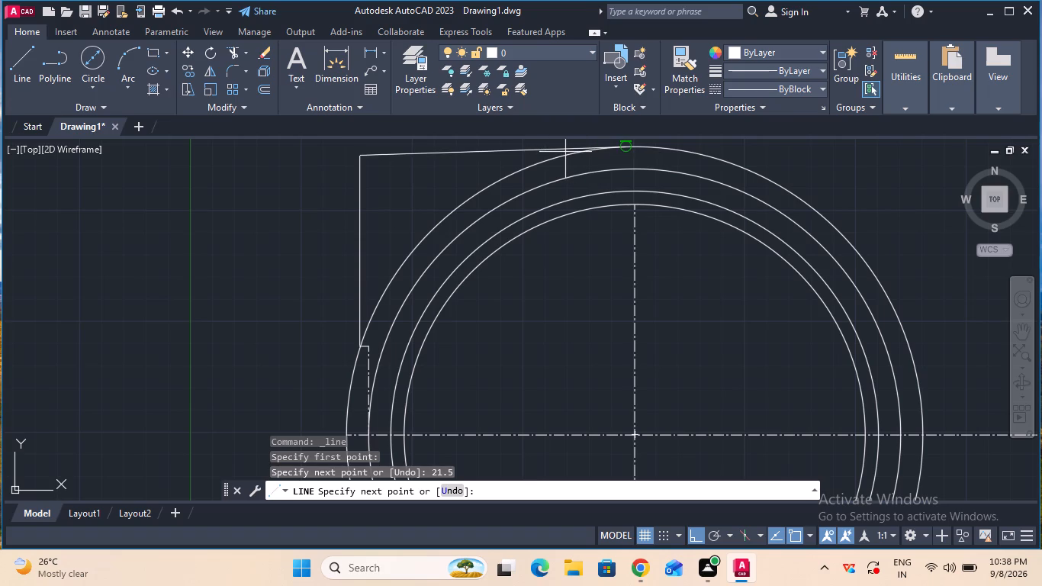
key("Escape")
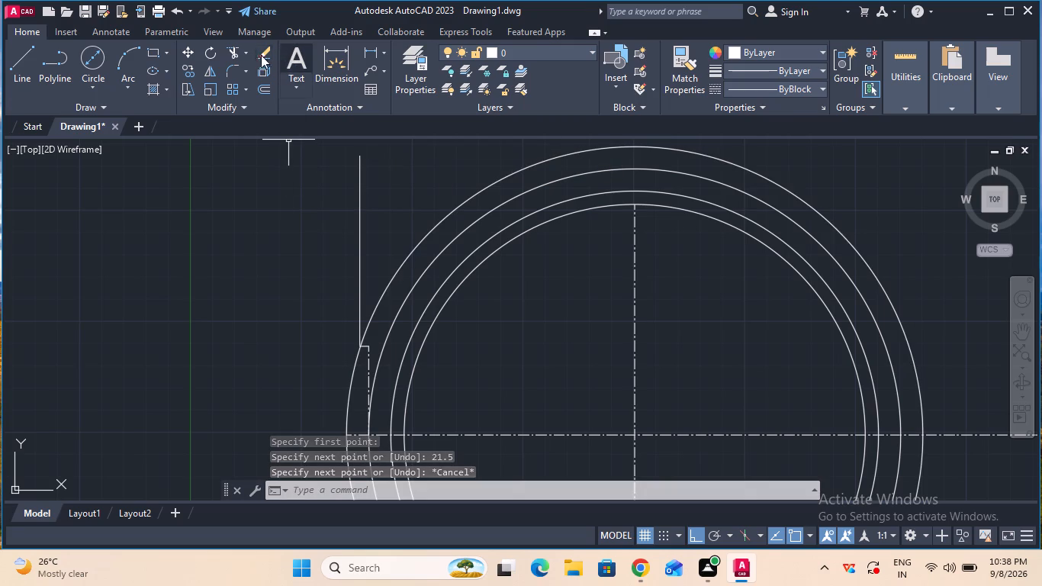
Trim away the 1 mm horizontal line and the 10 mm vertical CENTER line above the horizontal centerline.
left_click(236, 54)
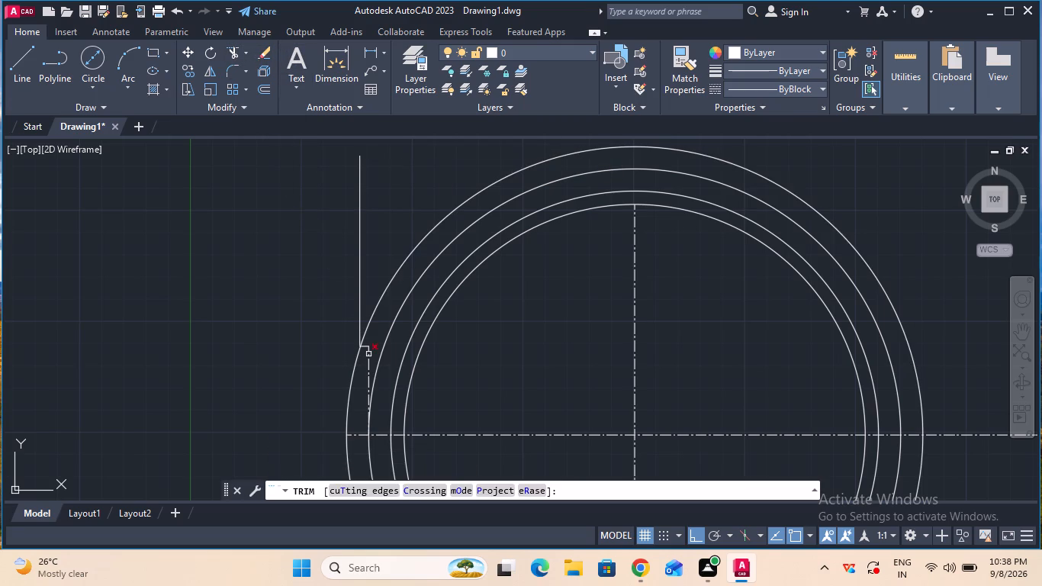
left_click(367, 348)
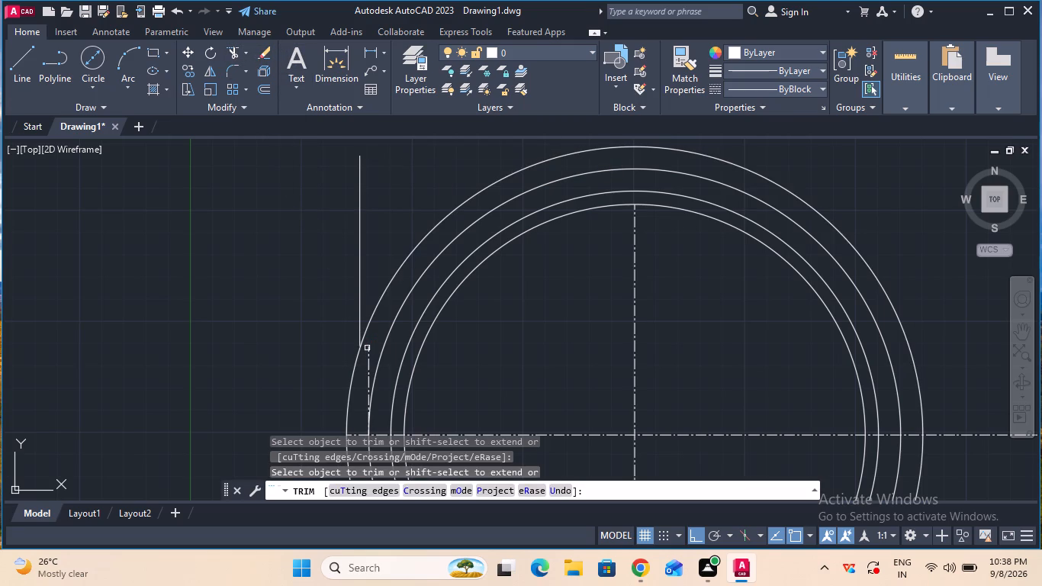
left_click(367, 350)
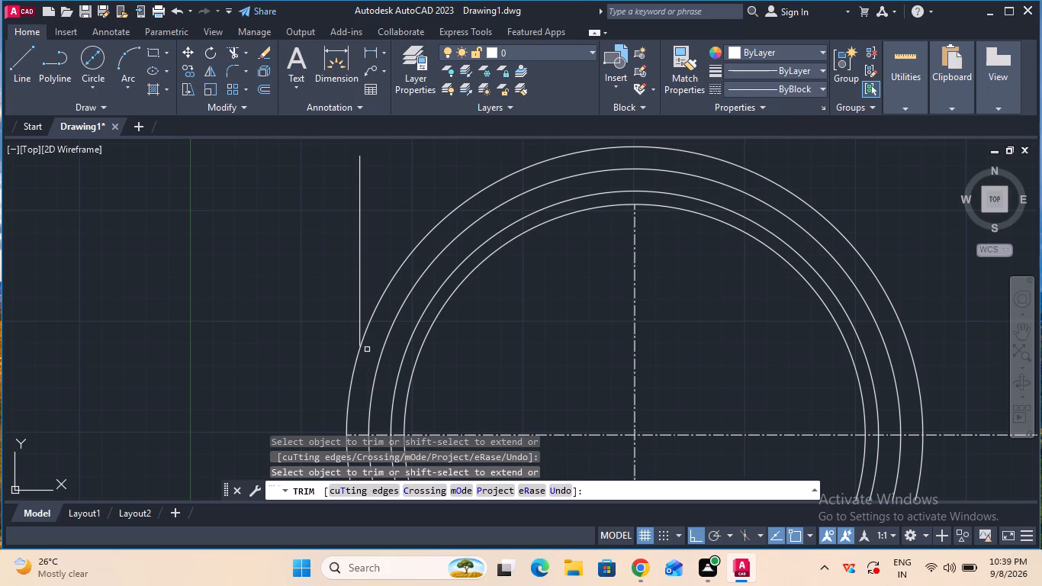
scroll(367, 349, "down", 2, "ctrl")
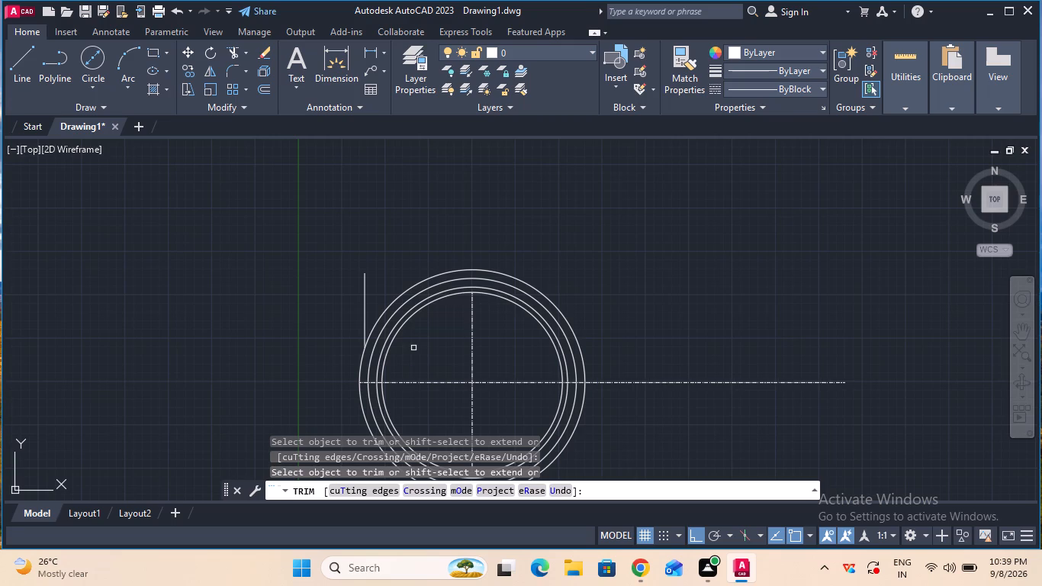
key("Escape")
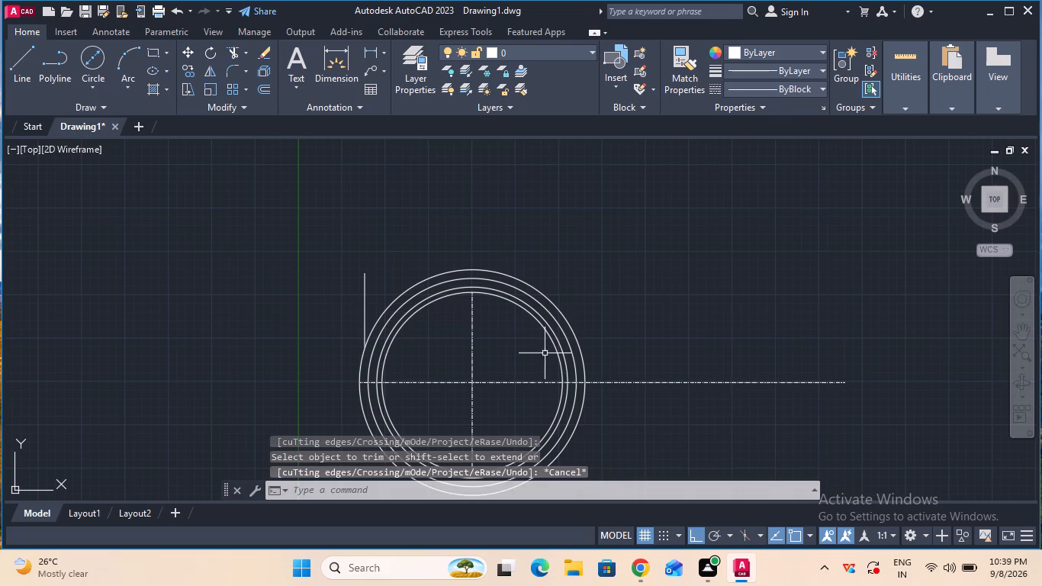
Using the CENTER linetype, draw a line 10 mm down from the 60 mm circle's left quadrant and 1 mm outward toward the 65 mm circle.
left_click(1020, 337)
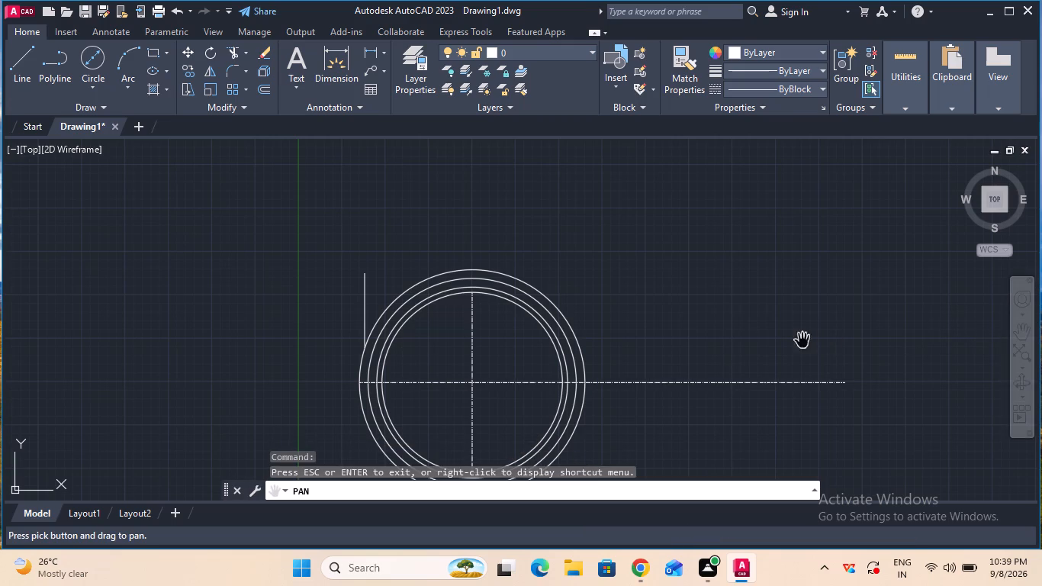
left_click_drag(693, 378, 735, 298)
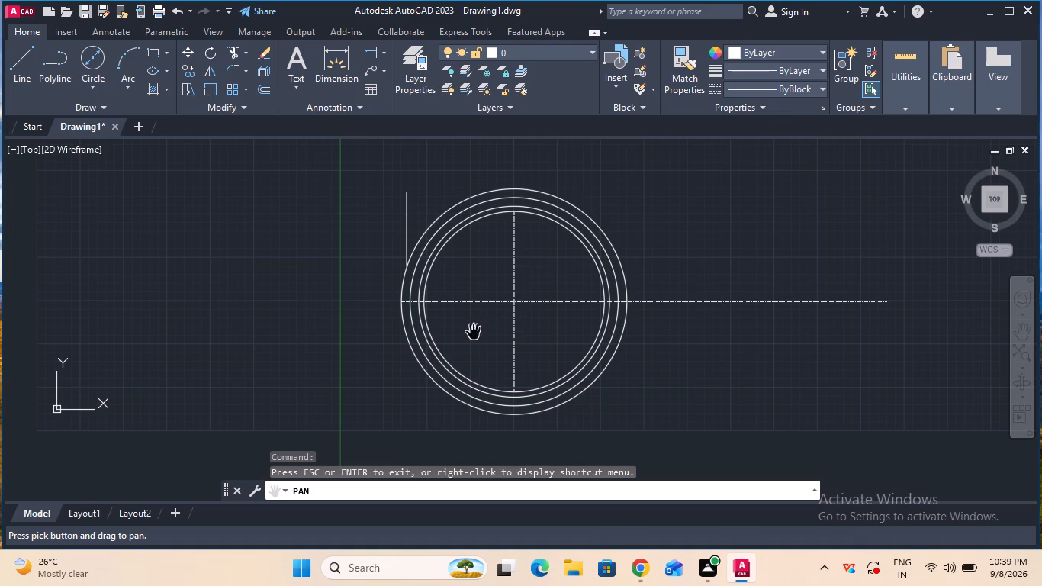
scroll(474, 333, "up", 3, "ctrl")
scroll(474, 333, "down", 1, "ctrl")
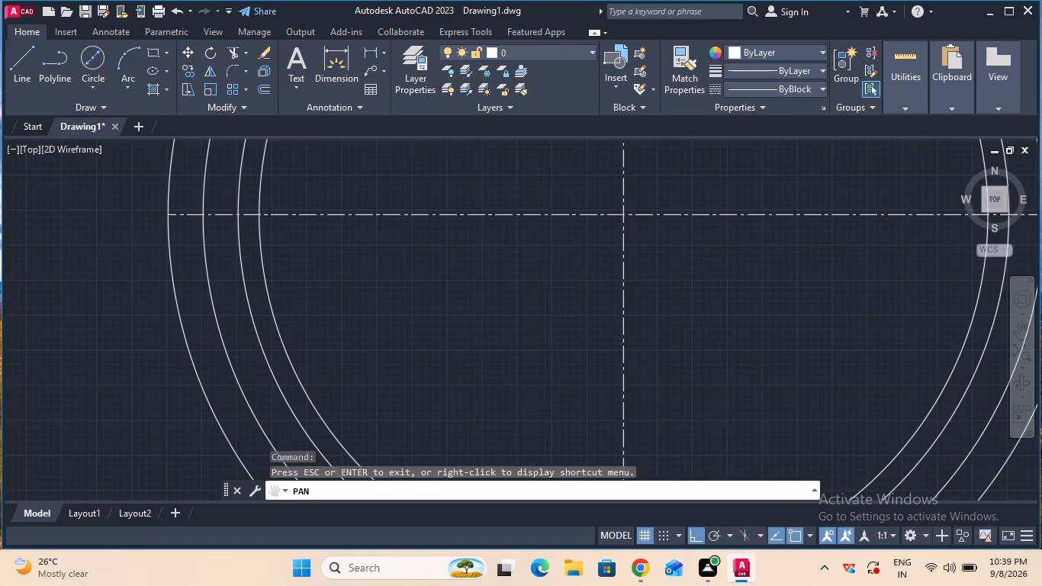
scroll(474, 333, "down", 1, "ctrl")
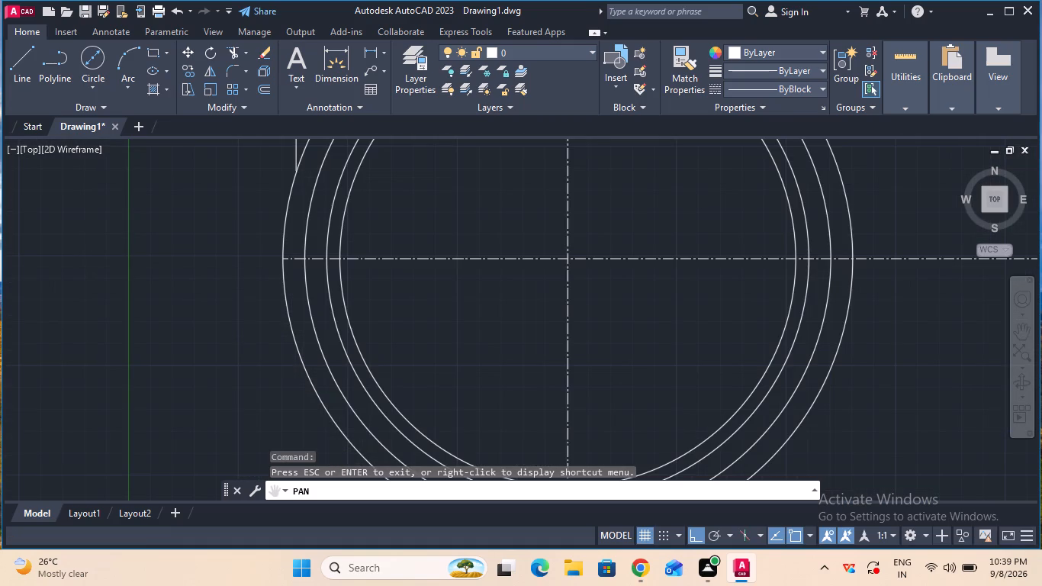
key("Escape")
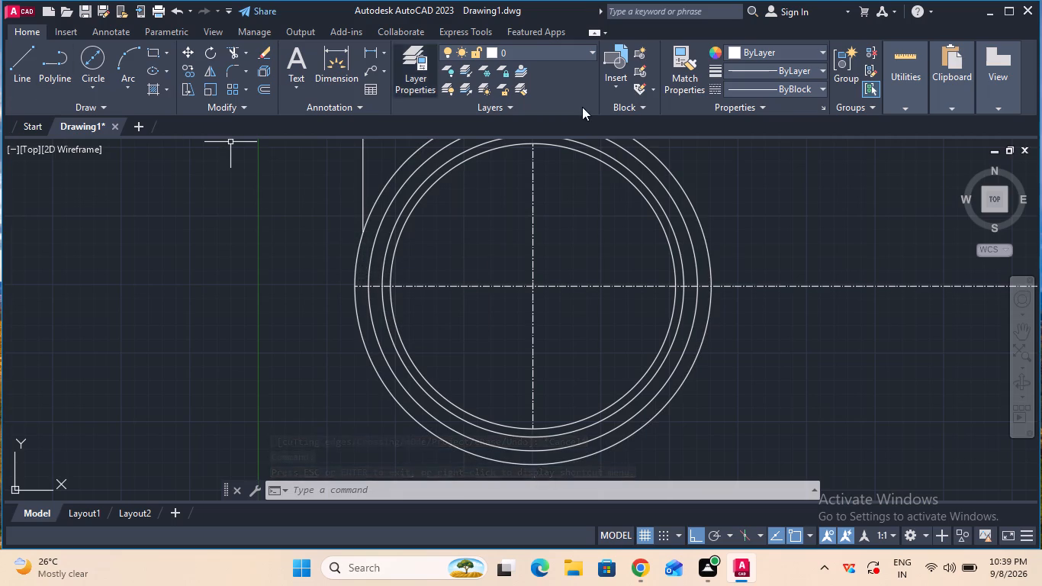
left_click(797, 89)
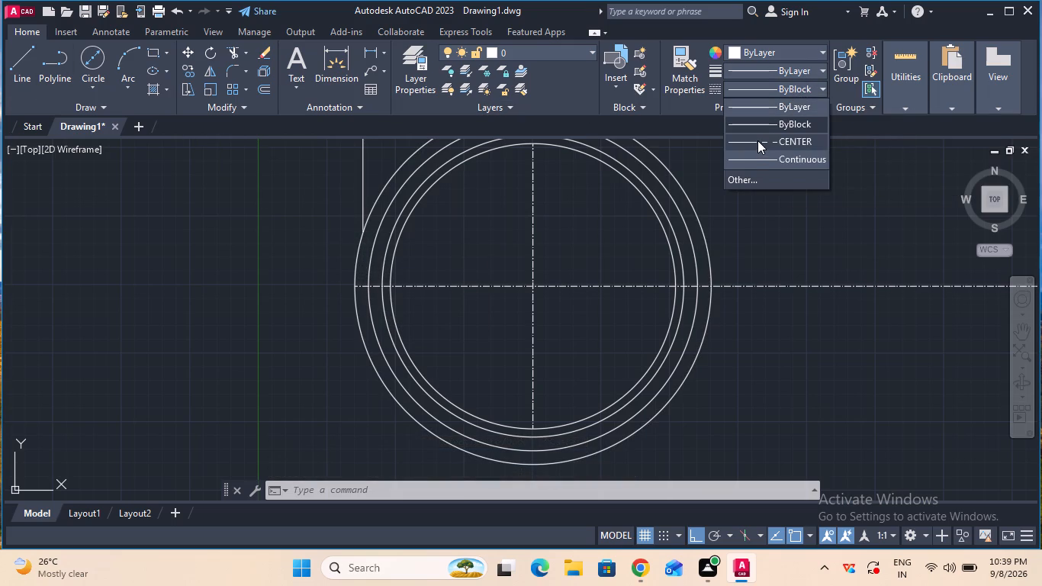
left_click(757, 140)
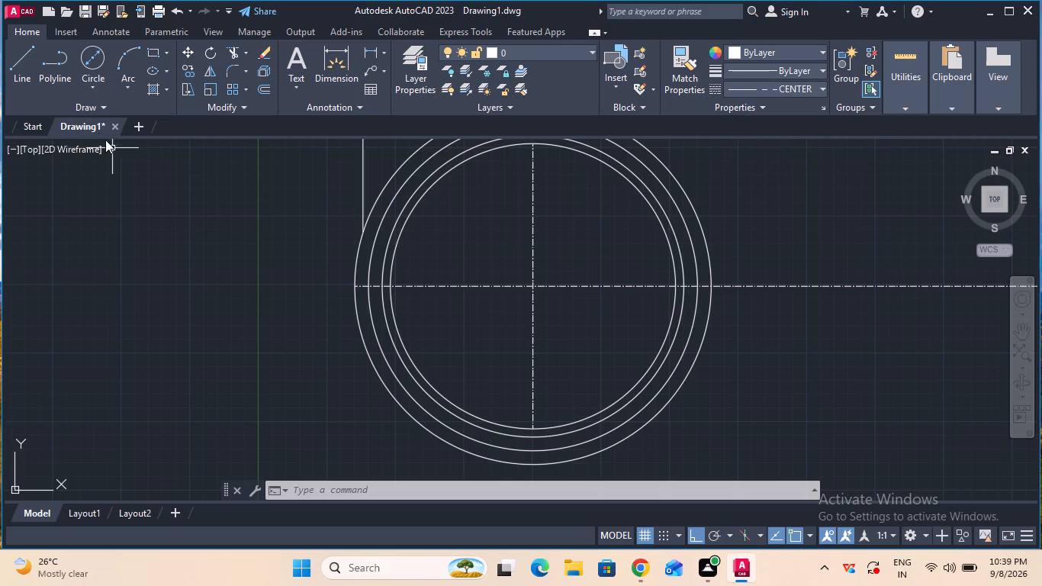
left_click(31, 79)
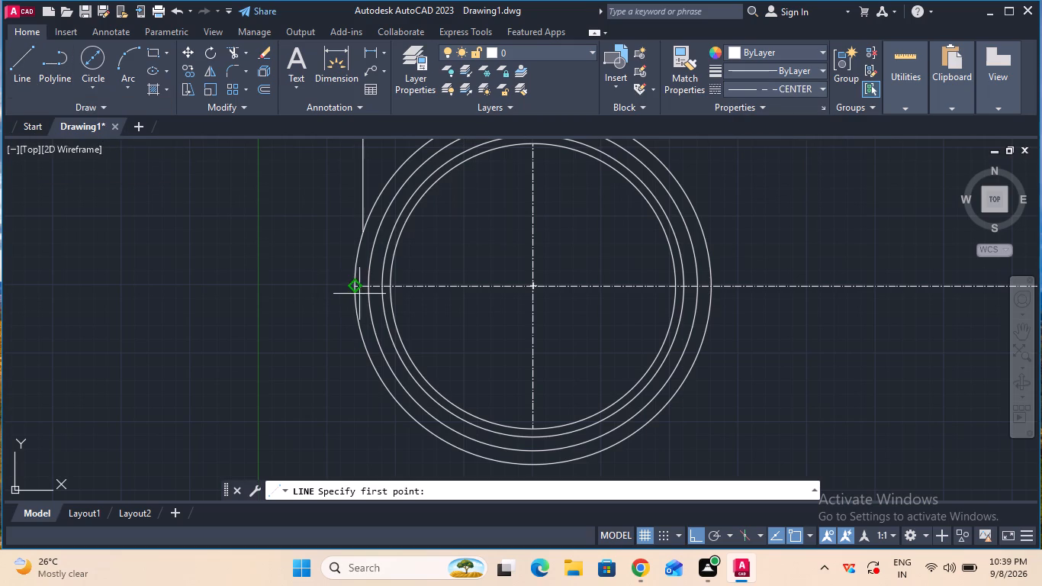
left_click(368, 288)
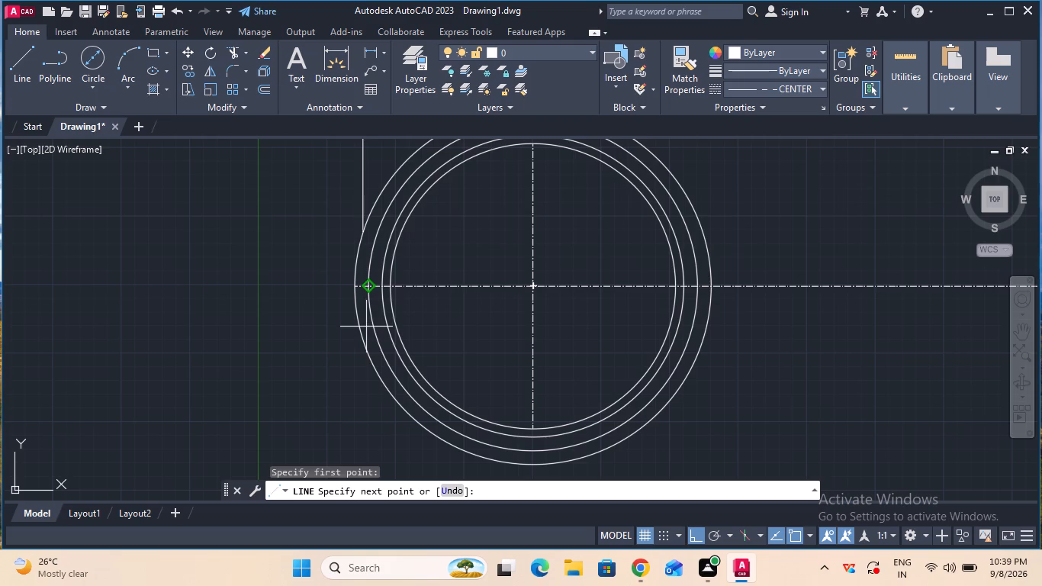
key("1")
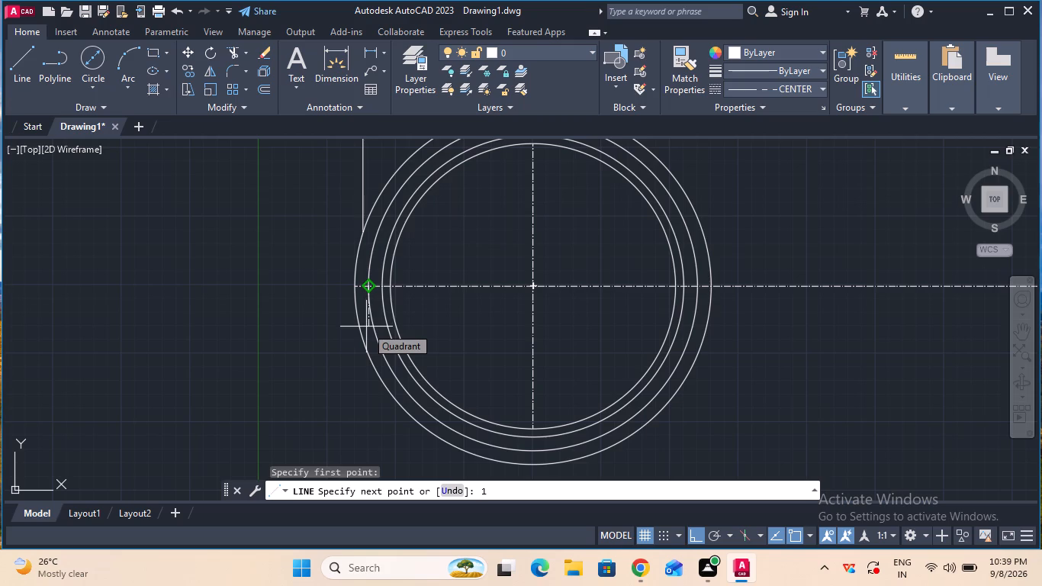
key("0")
key("Return")
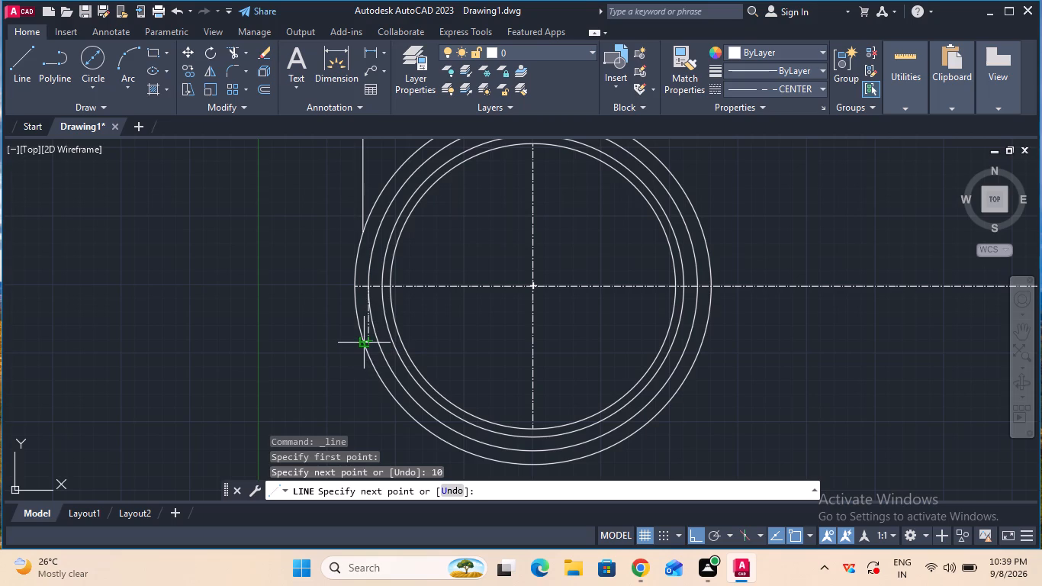
key("1")
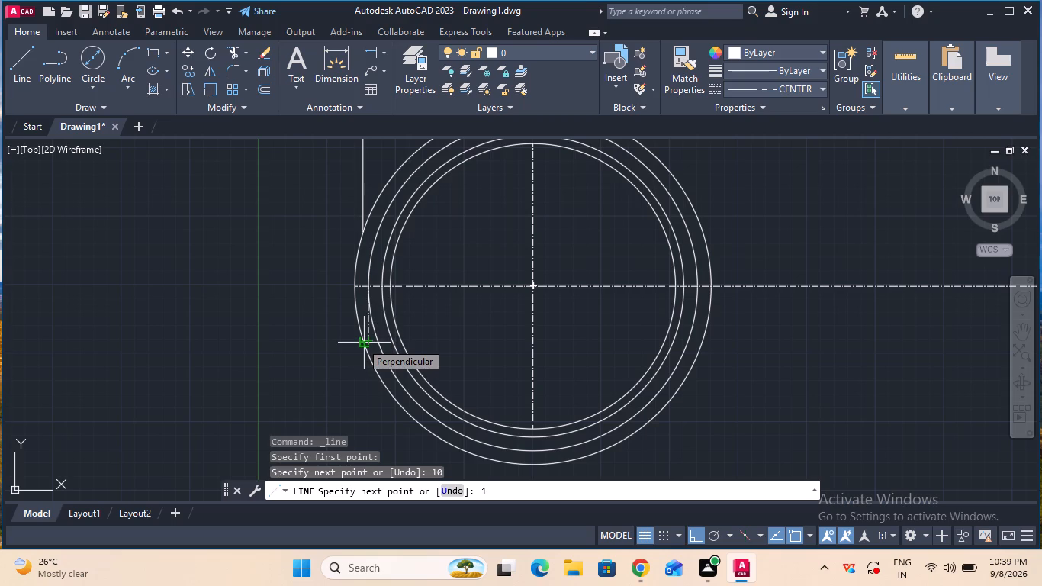
key("Return")
key("Escape")
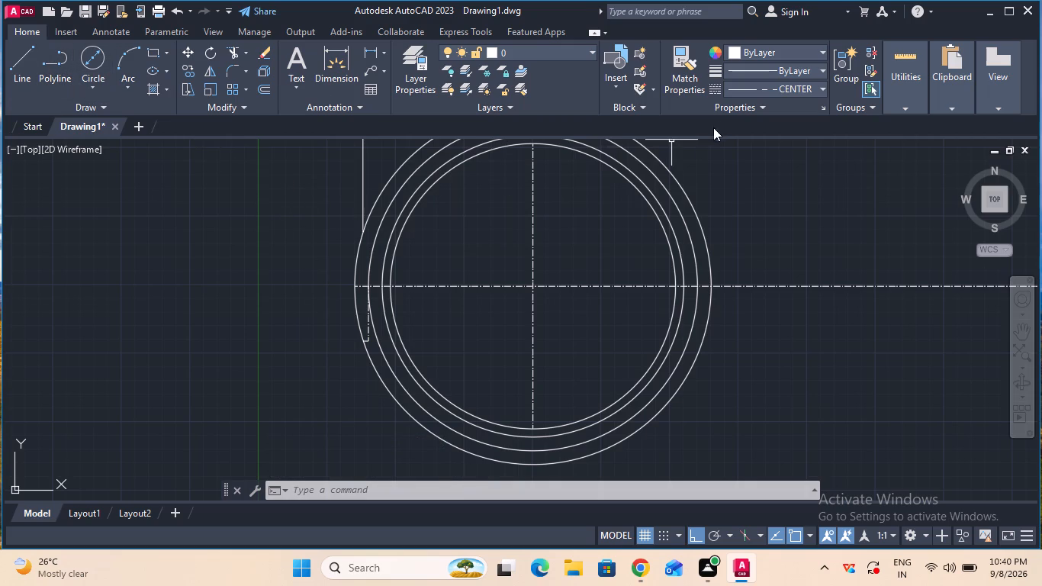
Using the ByBlock linetype, draw a 21.5 mm vertical line downward from the outer end of the lower 1 mm horizontal line.
left_click(764, 89)
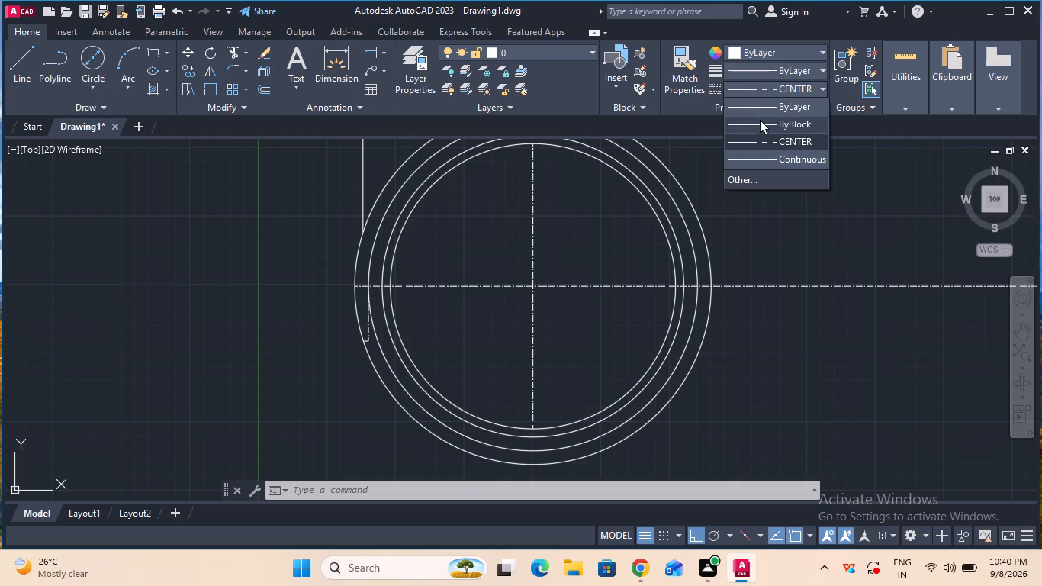
left_click(760, 123)
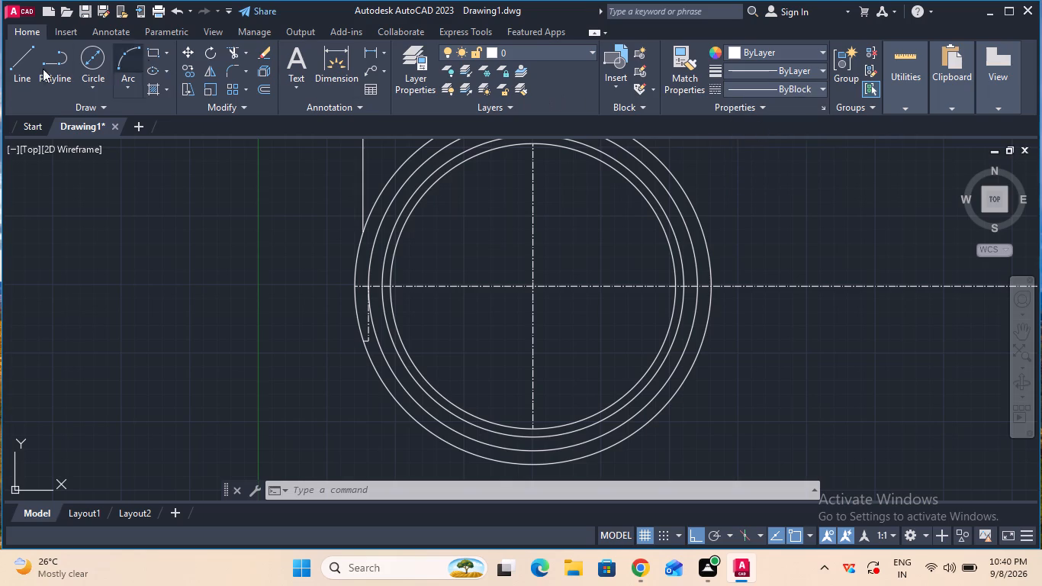
left_click(18, 72)
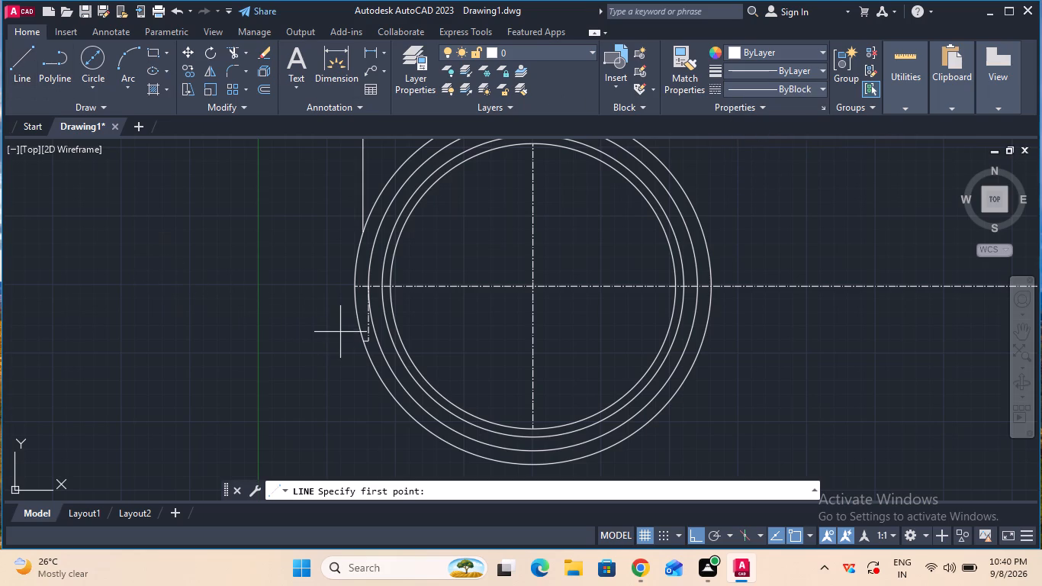
left_click(362, 342)
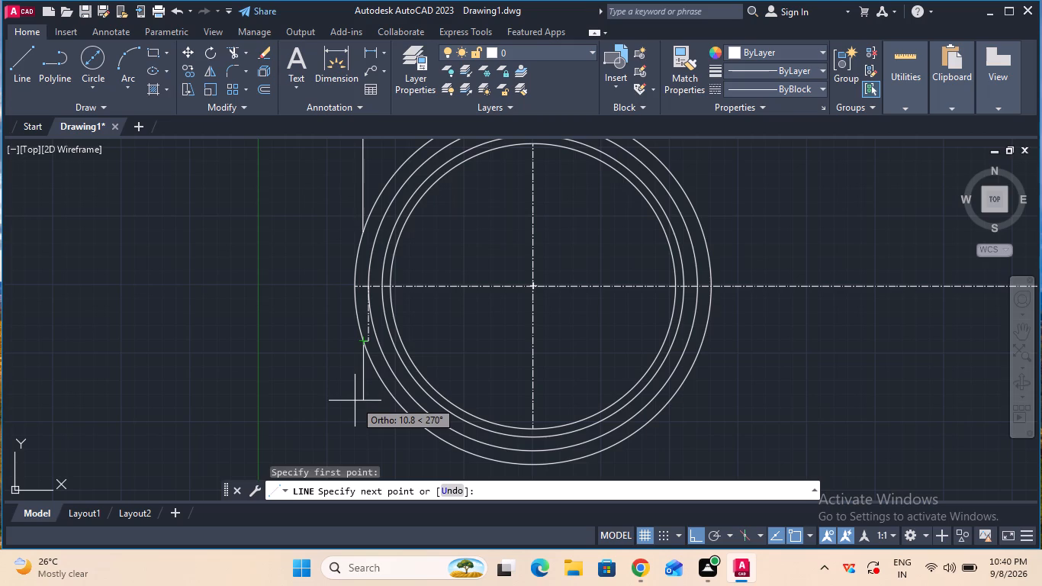
type("21")
type(".5")
key("Return")
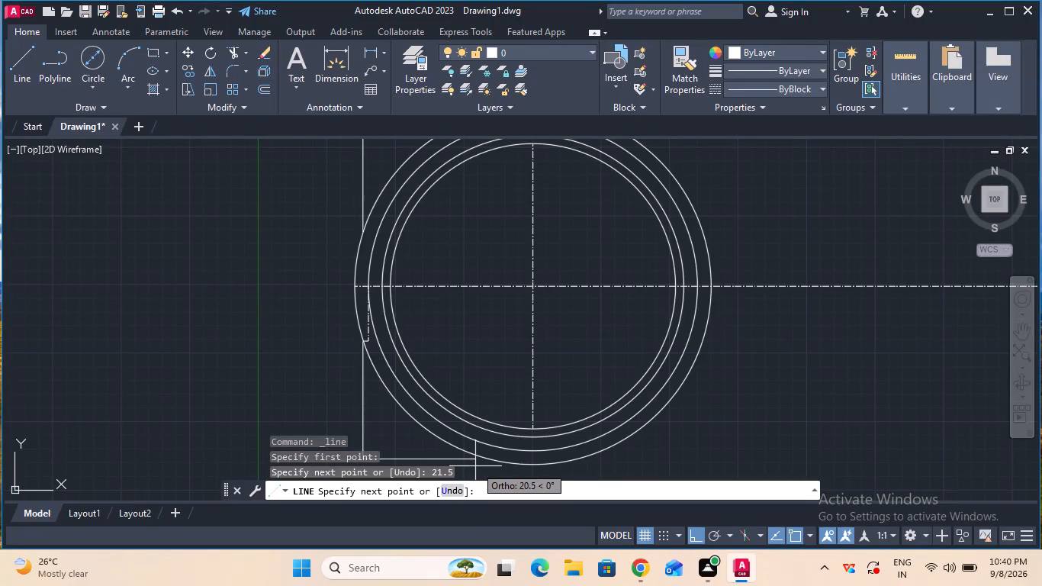
key("Escape")
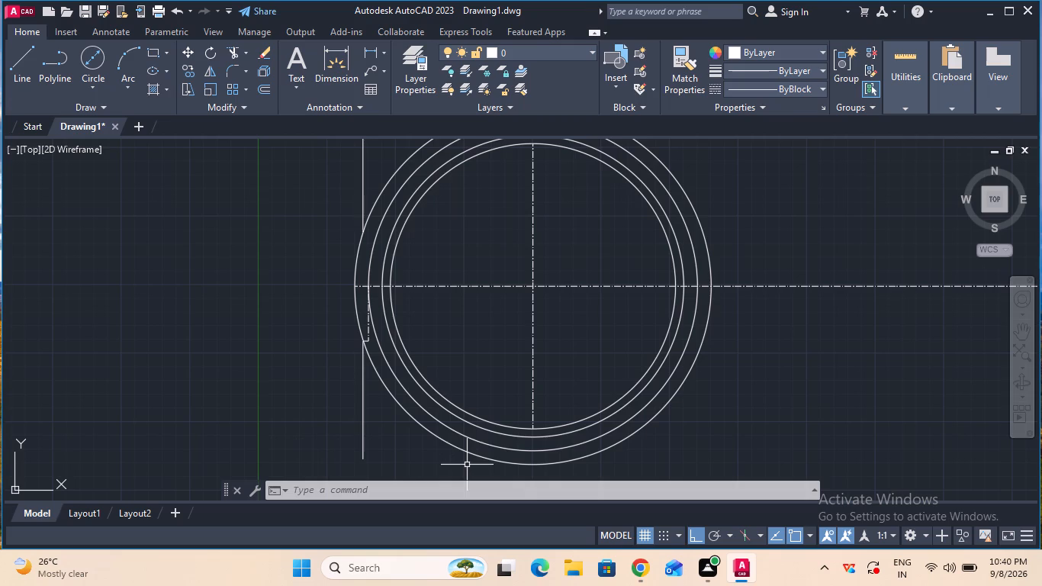
Erase the 1 mm horizontal line and the 10 mm vertical CENTER line below the horizontal centerline.
left_click(256, 57)
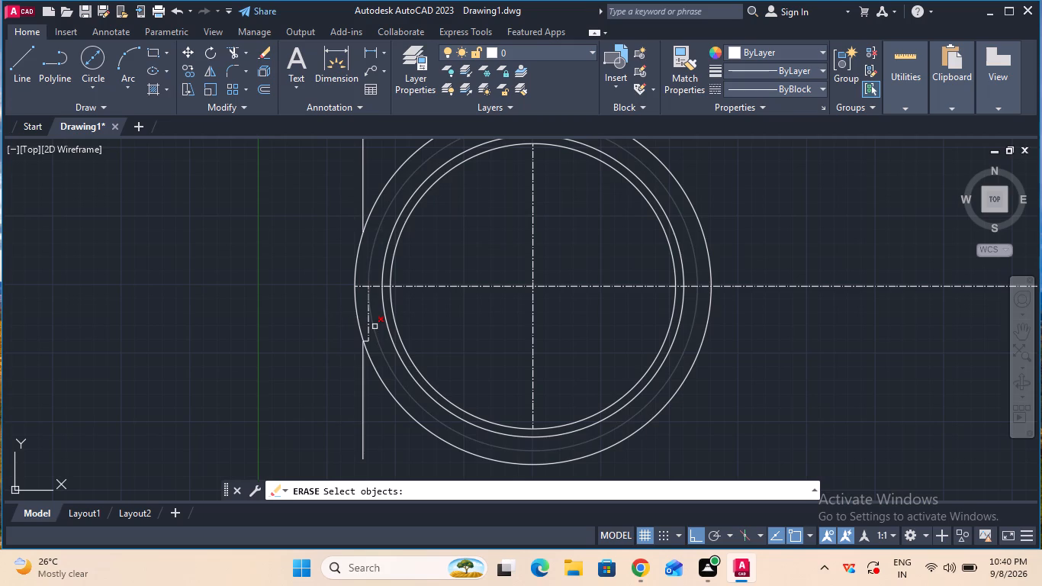
left_click(366, 327)
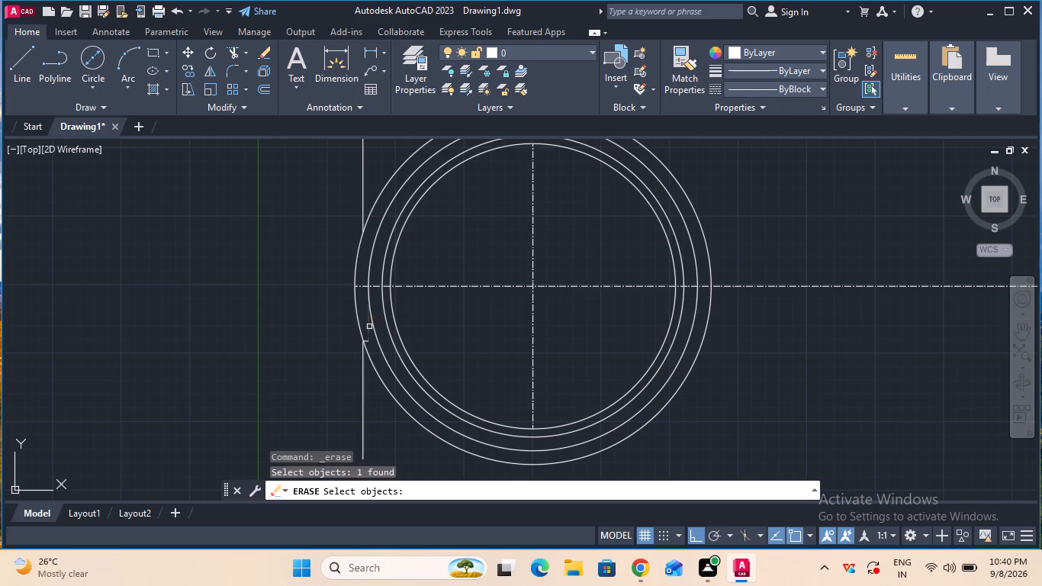
left_click(368, 340)
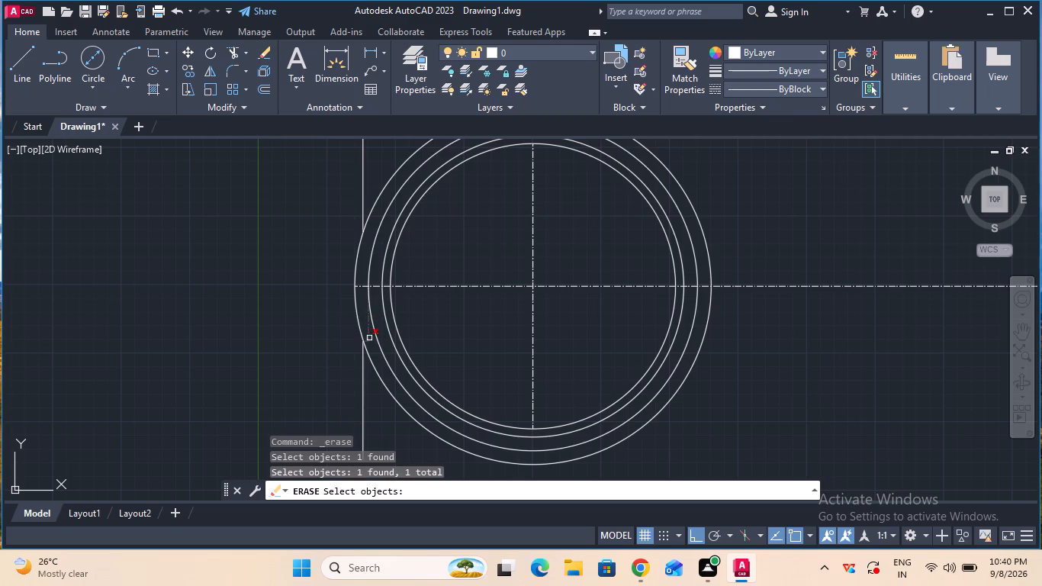
key("Return")
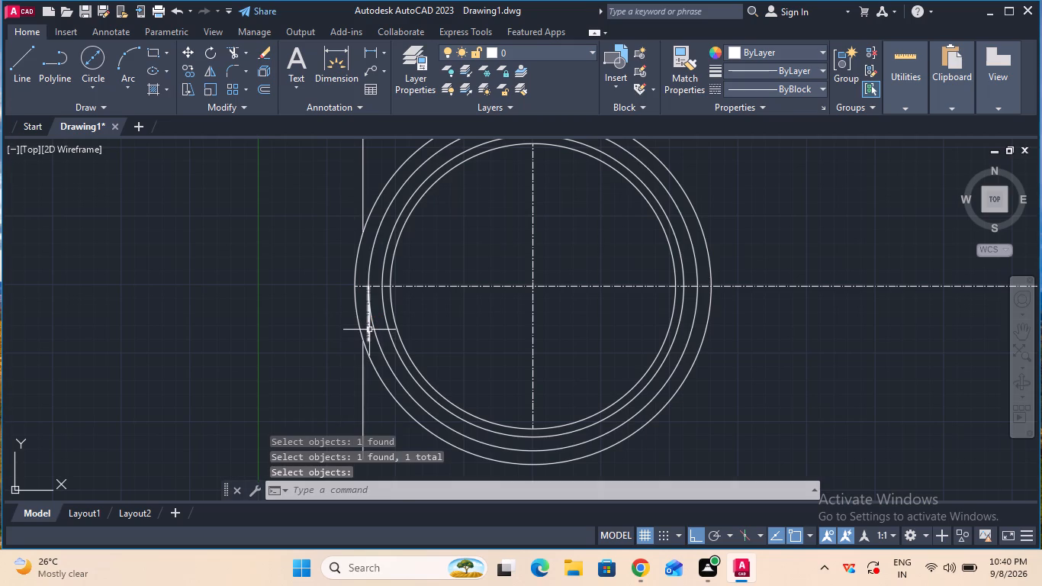
left_click(369, 329)
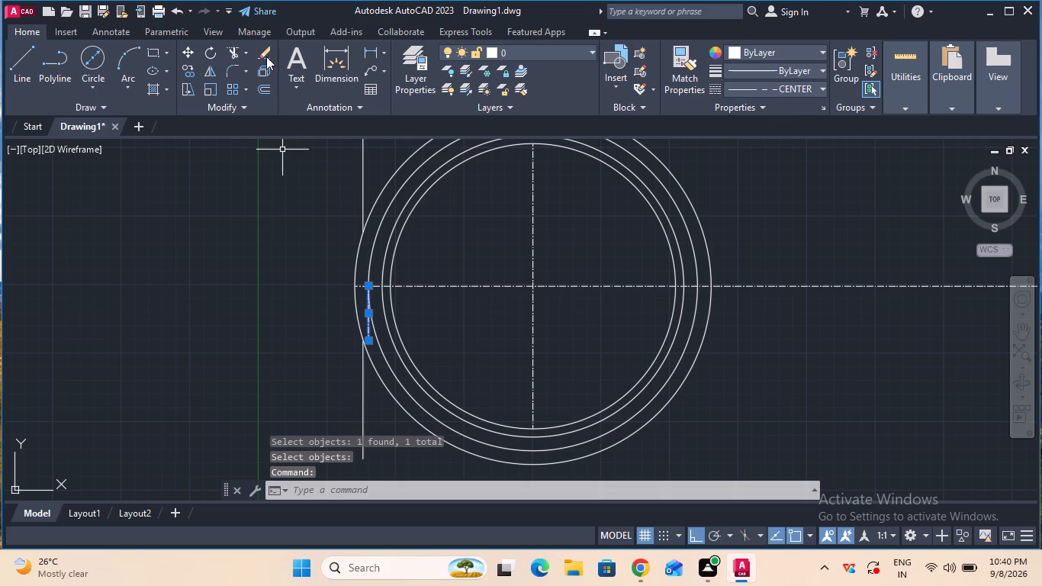
left_click(266, 56)
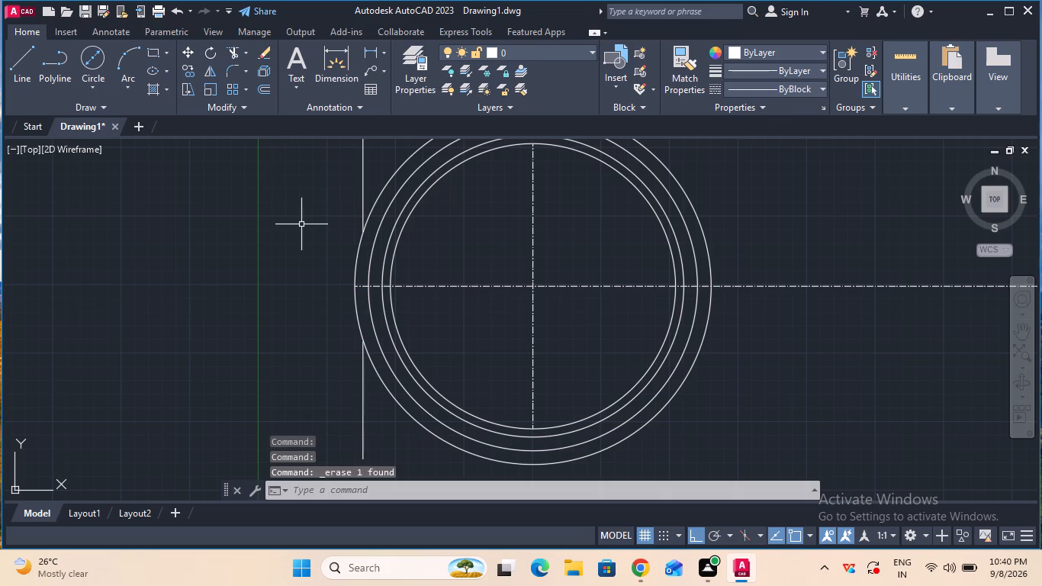
Using the CENTER linetype, extend the vertical centerline with a line from the 52 mm circle's bottom quadrant to the 65 mm circle's bottom quadrant.
scroll(301, 224, "down", 1, "ctrl")
scroll(301, 224, "up", 1, "ctrl")
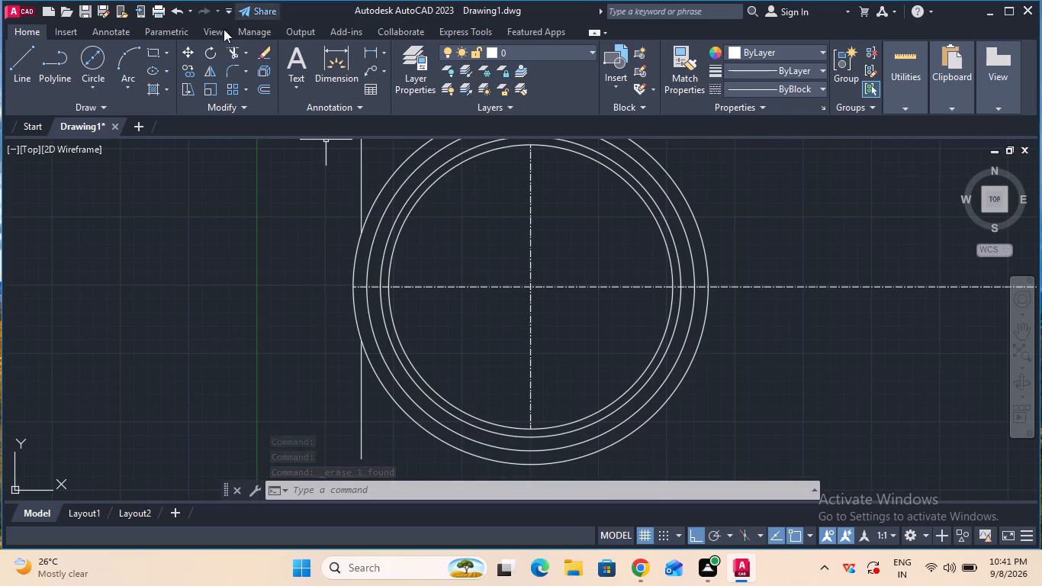
left_click(800, 92)
left_click(785, 139)
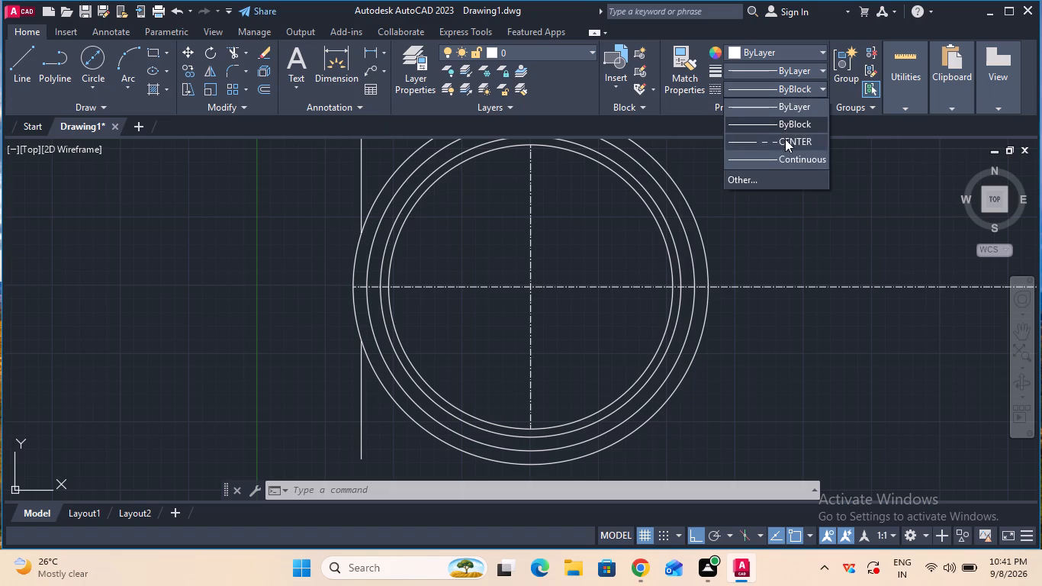
left_click(28, 79)
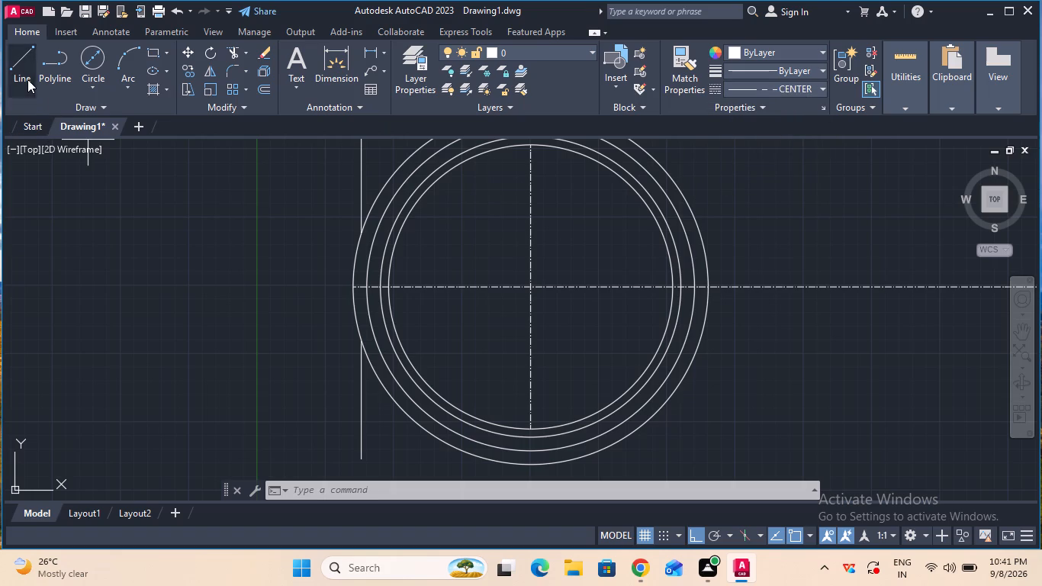
left_click(533, 427)
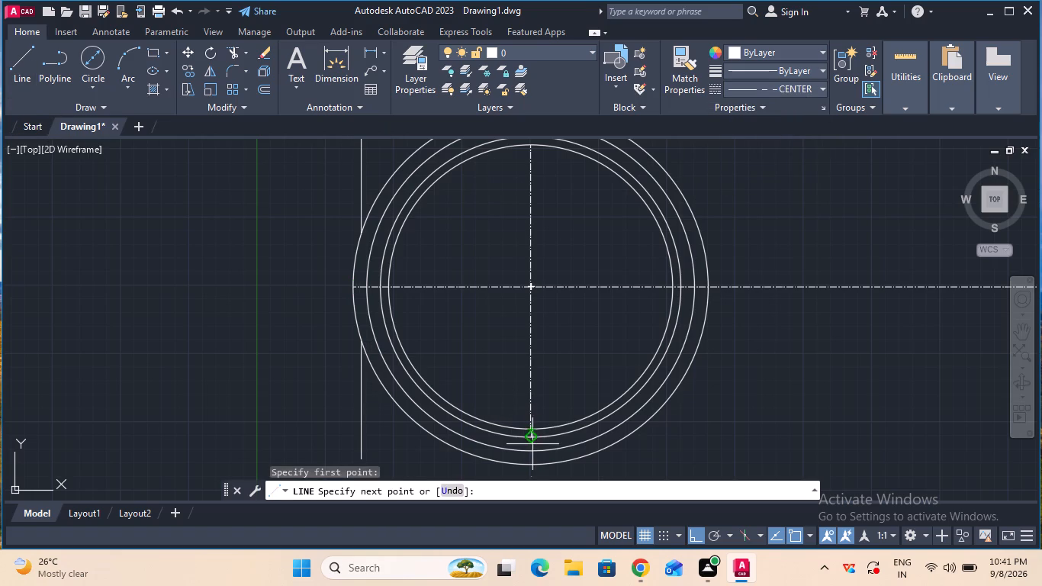
left_click(533, 466)
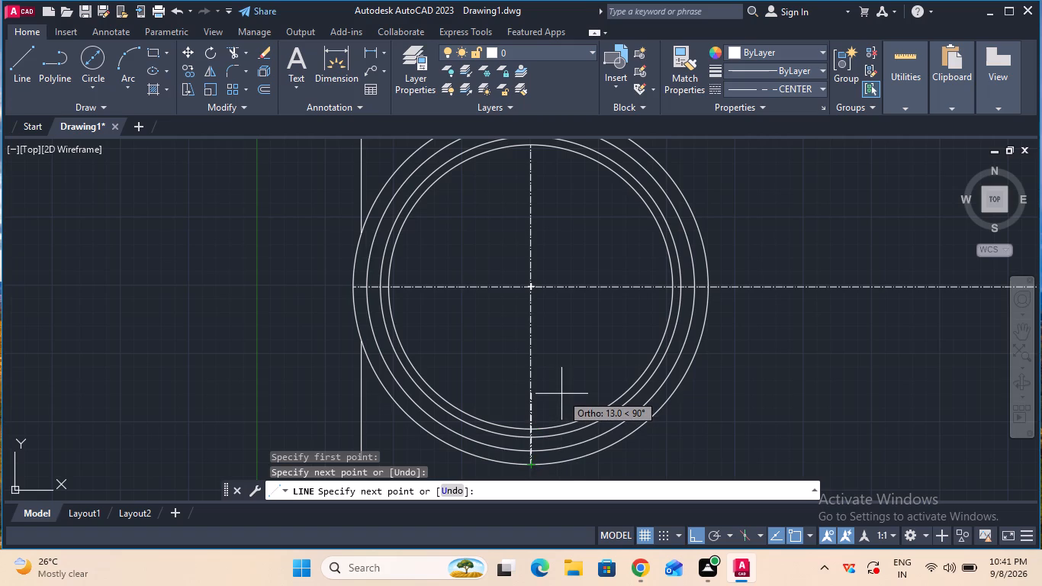
key("Escape")
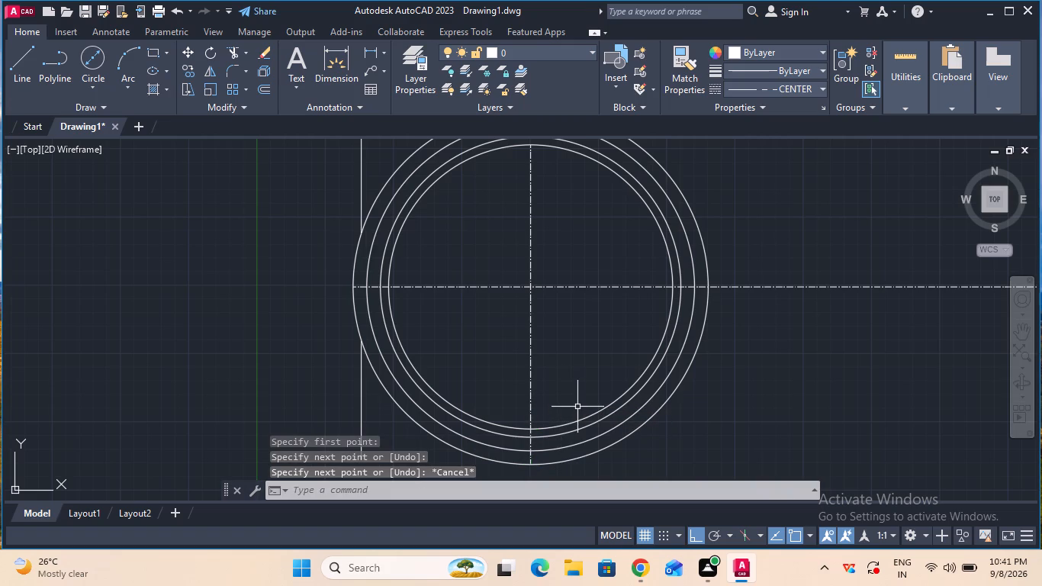
Draw a CENTER line from the 52 mm circle's top quadrant up to the 65 mm circle's top quadrant.
left_click(1018, 332)
left_click_drag(840, 262, 821, 331)
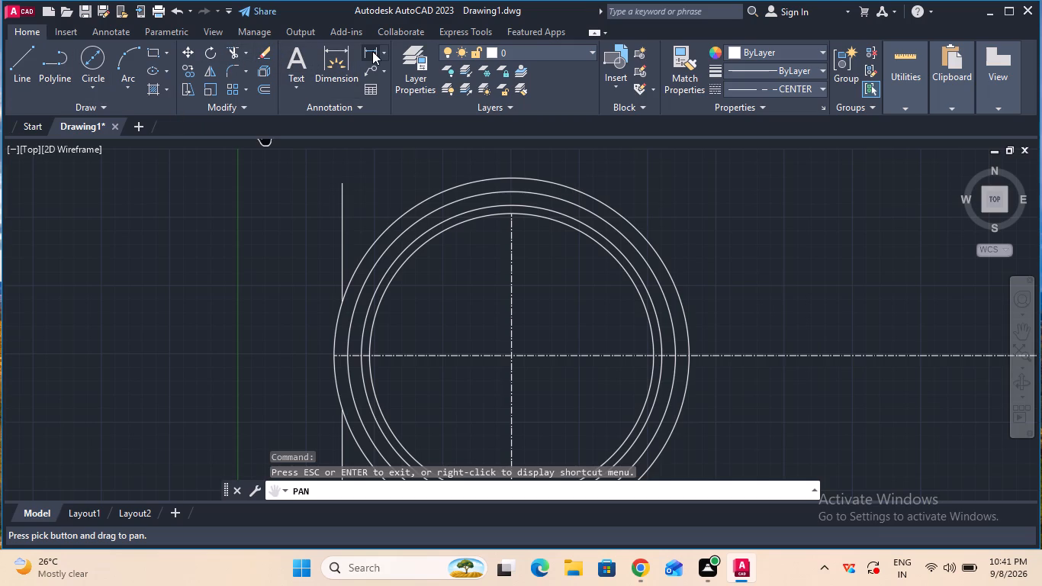
left_click(28, 55)
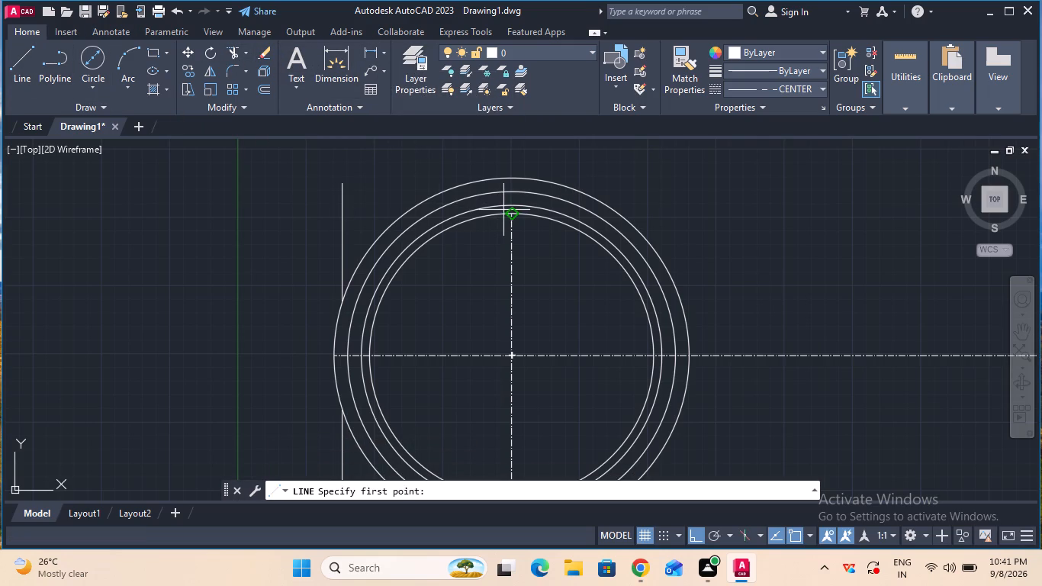
left_click(515, 214)
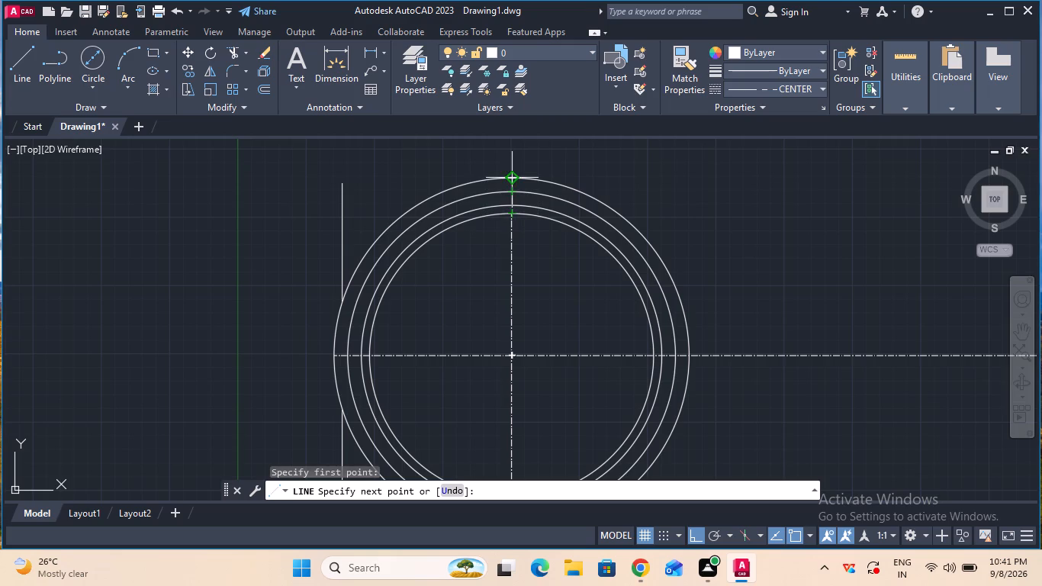
left_click(513, 180)
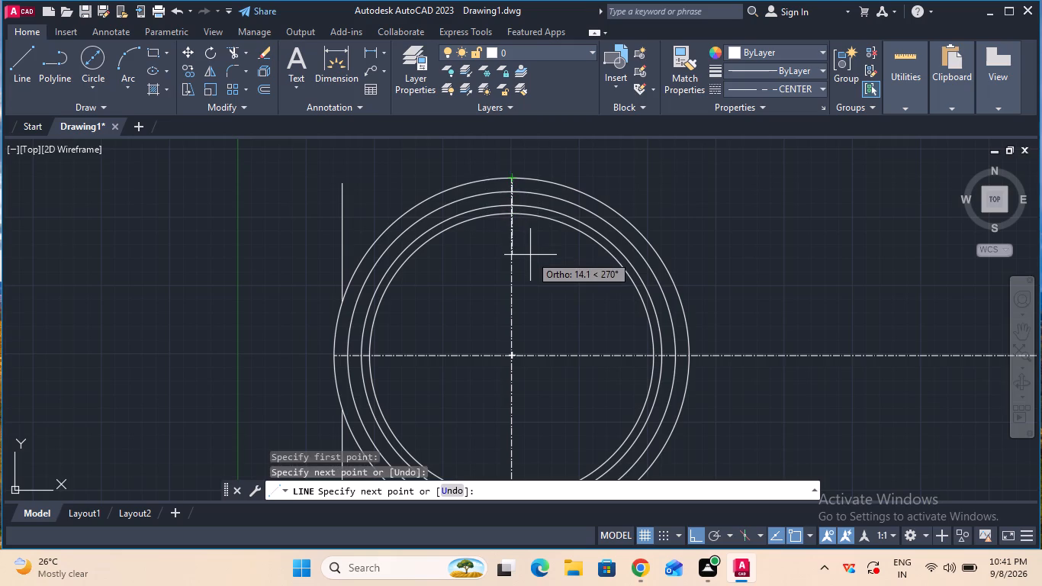
key("Escape")
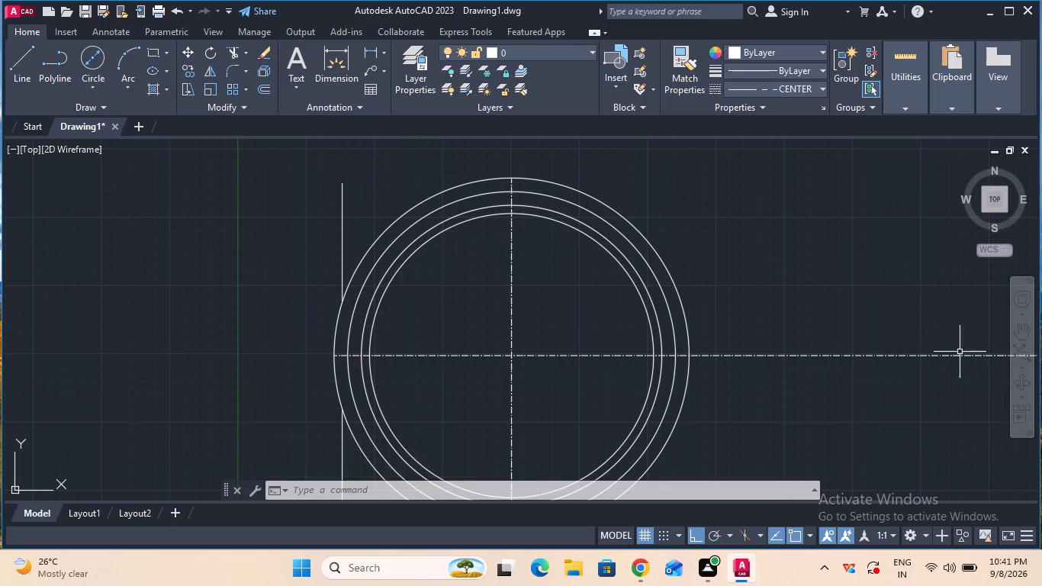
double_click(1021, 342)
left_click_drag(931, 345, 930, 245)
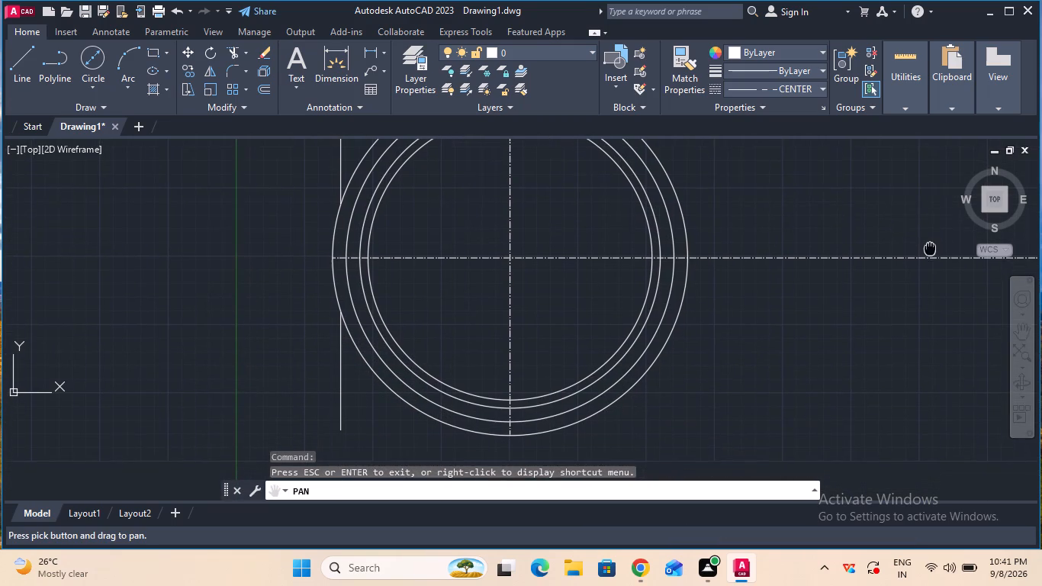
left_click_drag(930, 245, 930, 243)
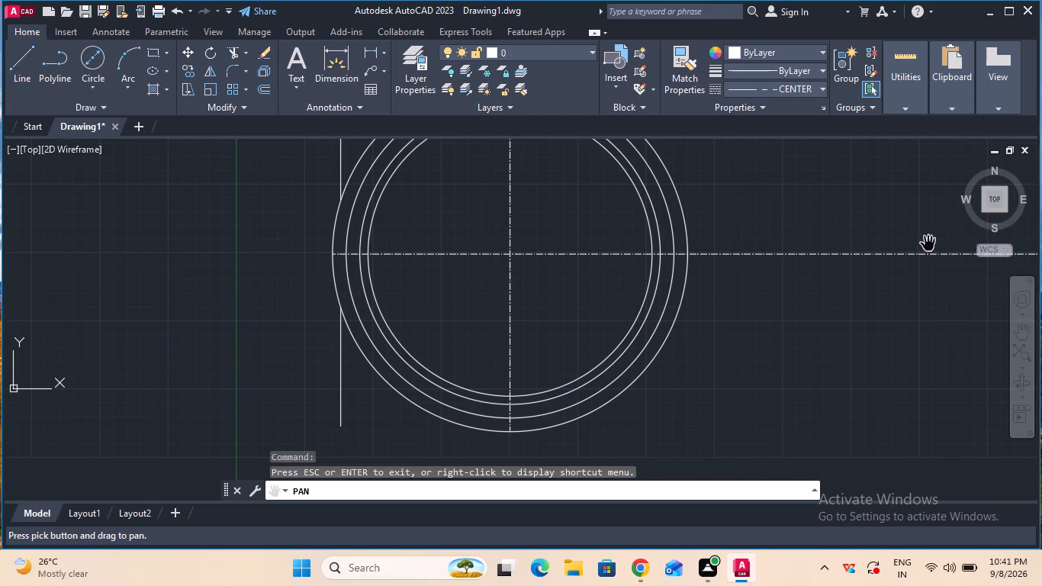
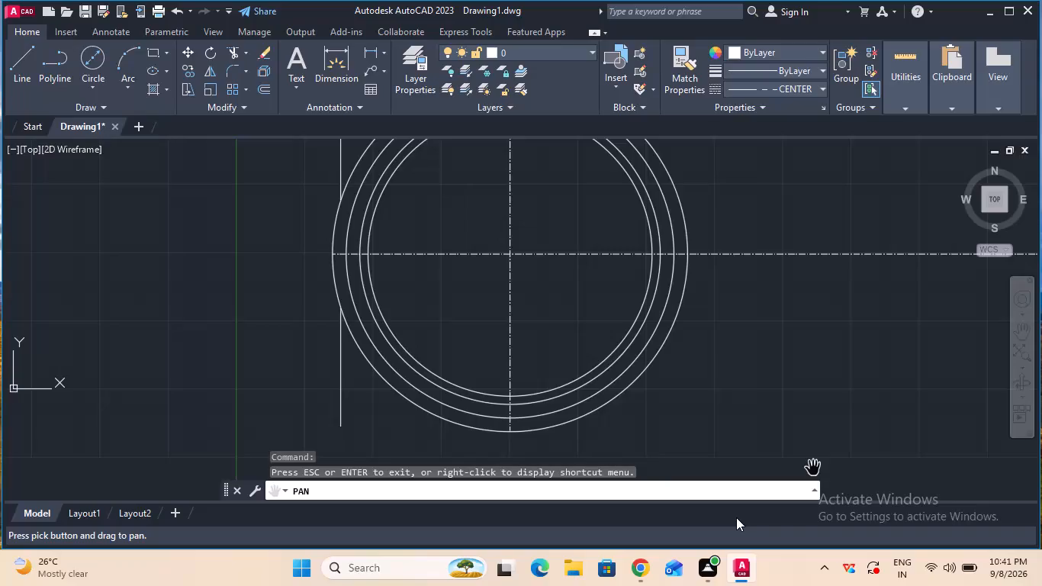
Measure the horizontal distance from the lower vertical line's bottom end to the vertical centerline with a linear dimension, without placing it.
key("Escape")
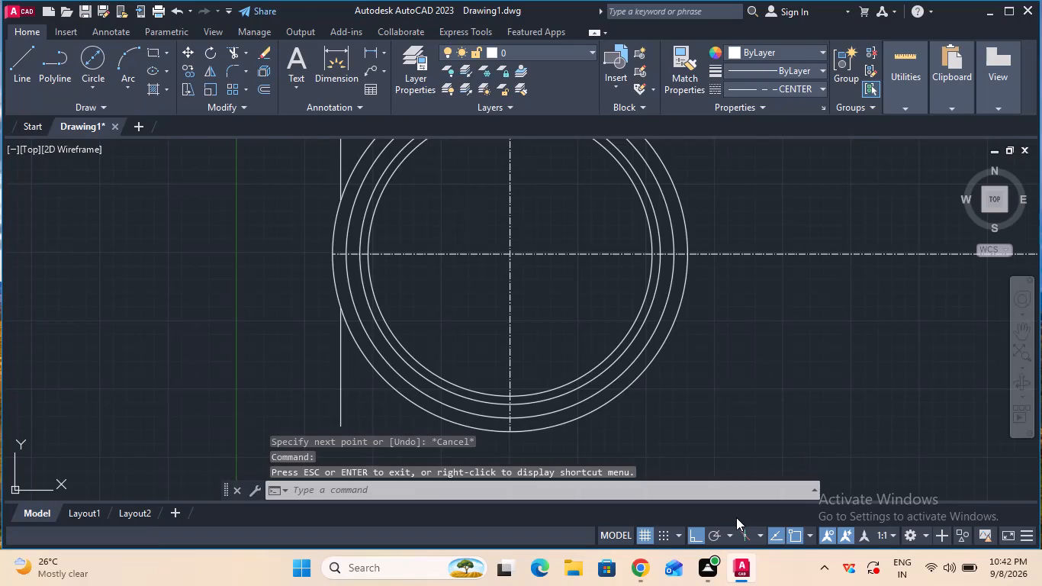
scroll(736, 517, "down", 4, "ctrl")
left_click(366, 49)
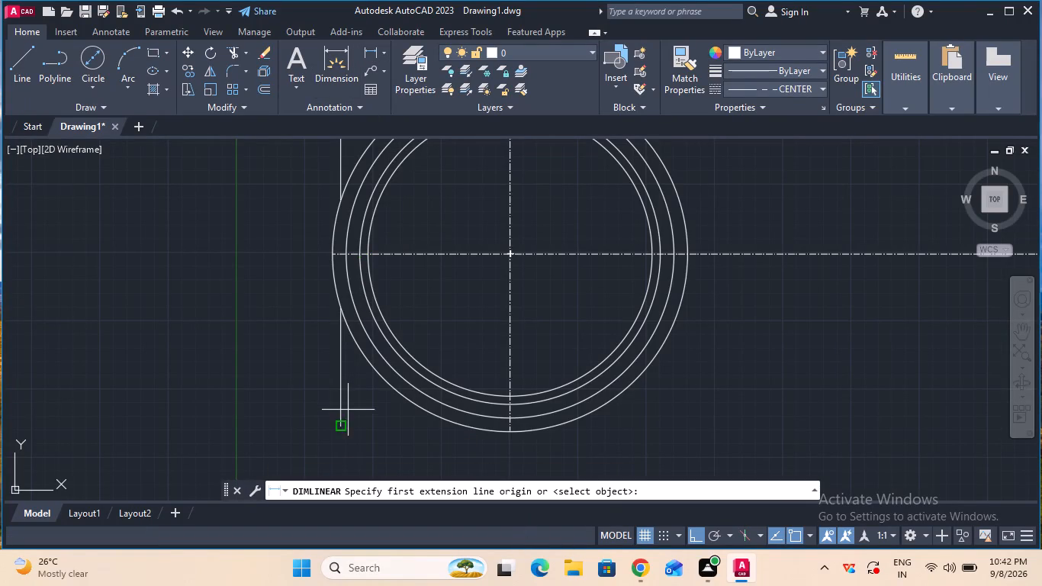
left_click(343, 423)
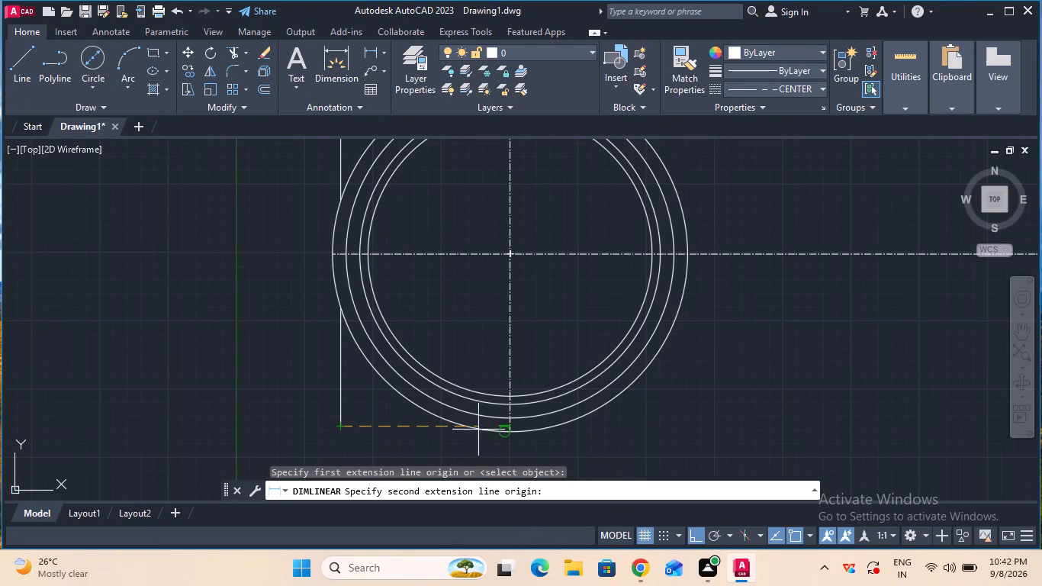
left_click(510, 429)
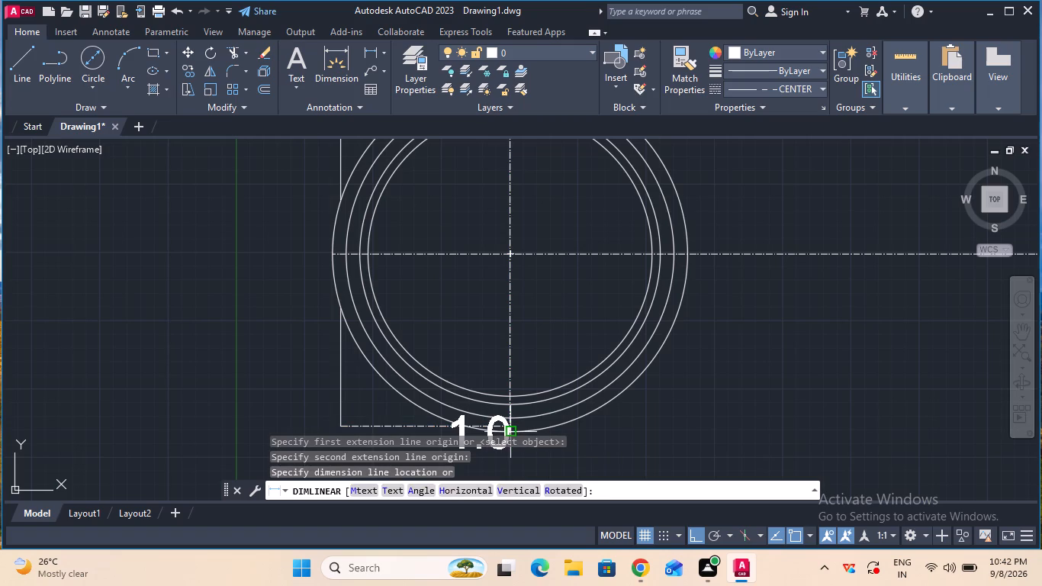
key("Escape")
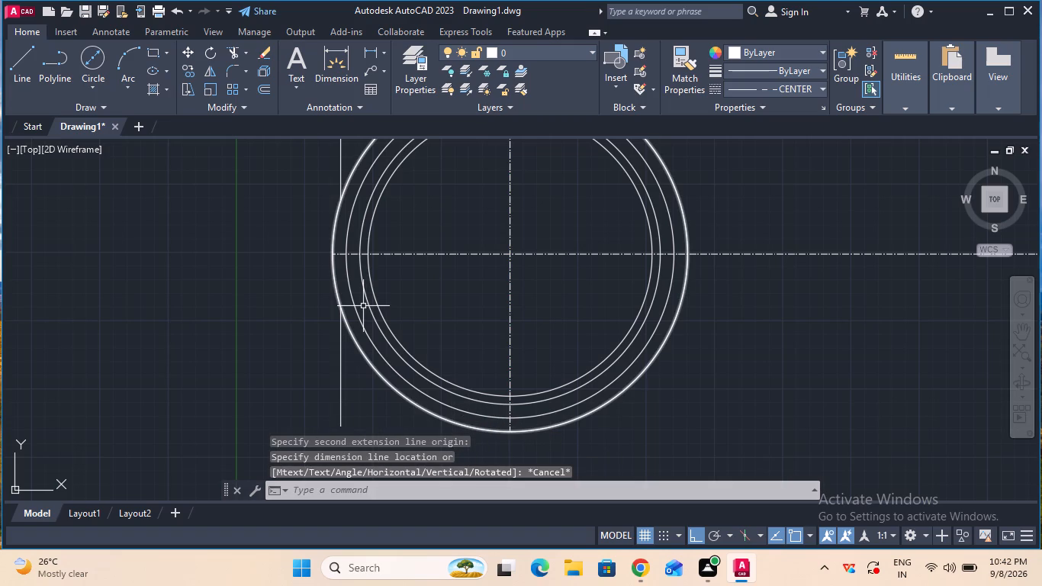
left_click(371, 50)
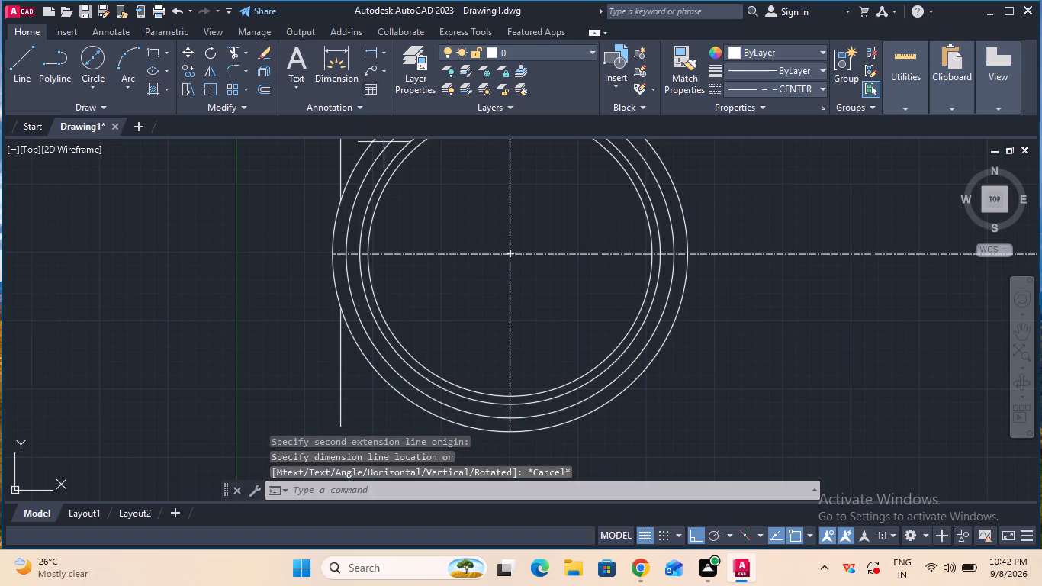
left_click(508, 432)
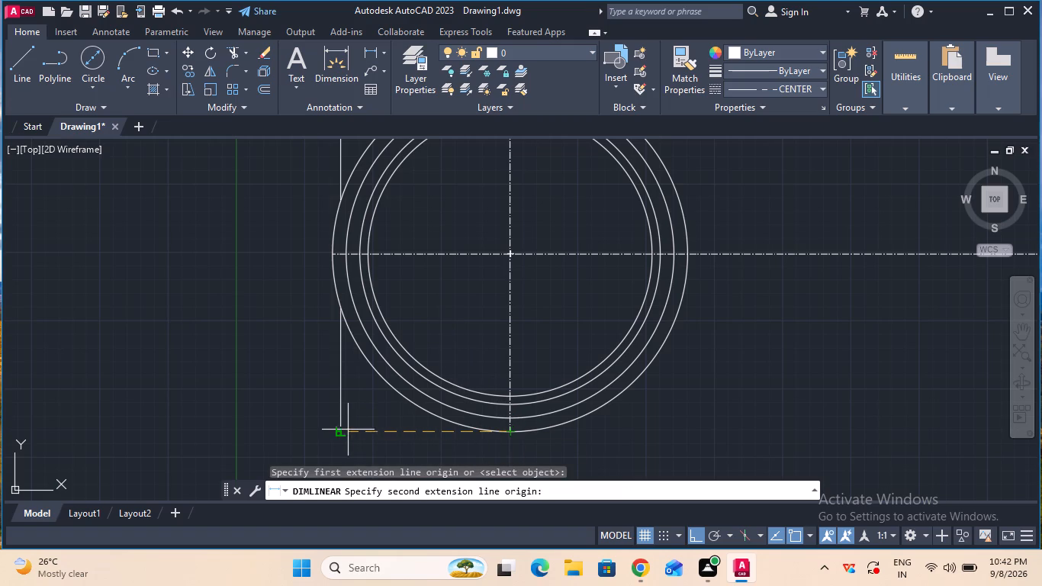
left_click(343, 429)
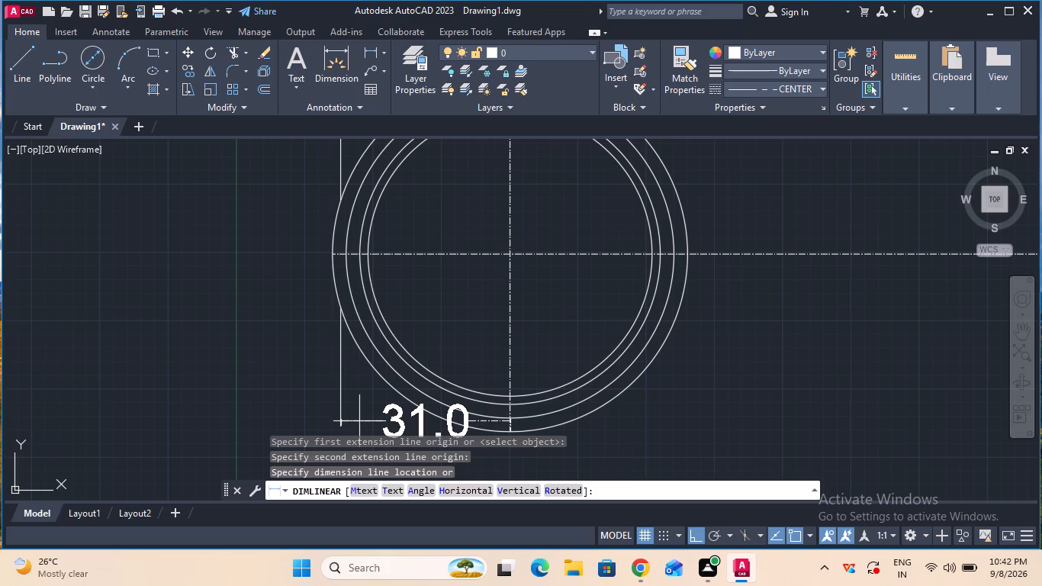
key("Escape")
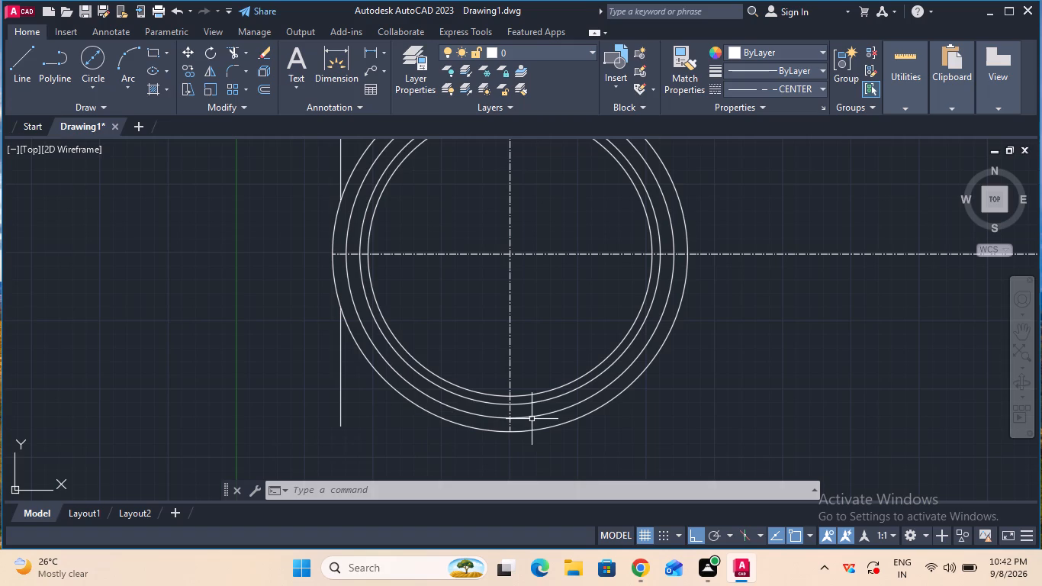
Measure the horizontal distance from the vertical centerline's top end to the upper vertical line's top end with an unplaced linear dimension.
left_click(1025, 338)
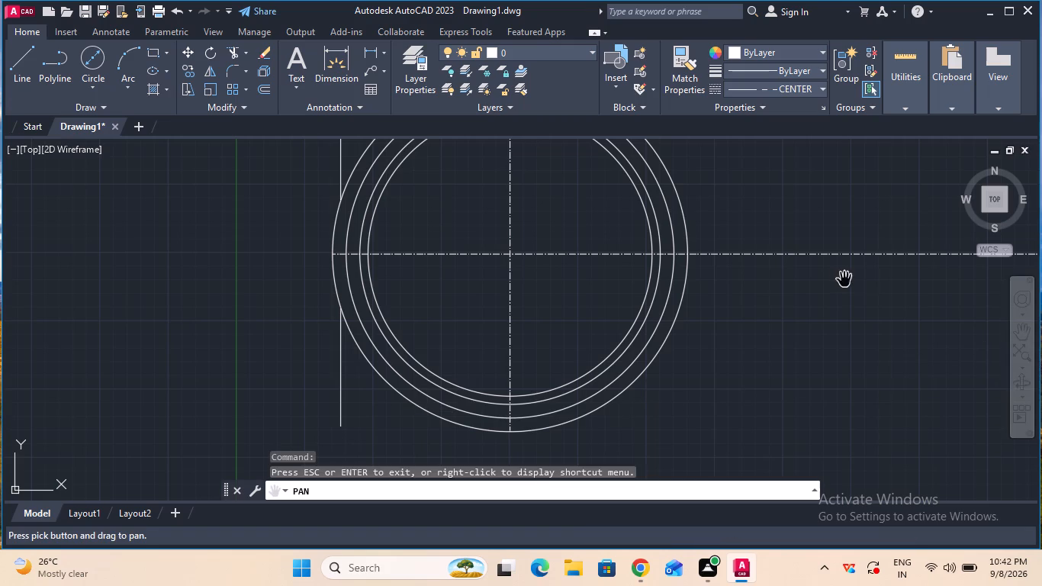
left_click_drag(840, 279, 853, 382)
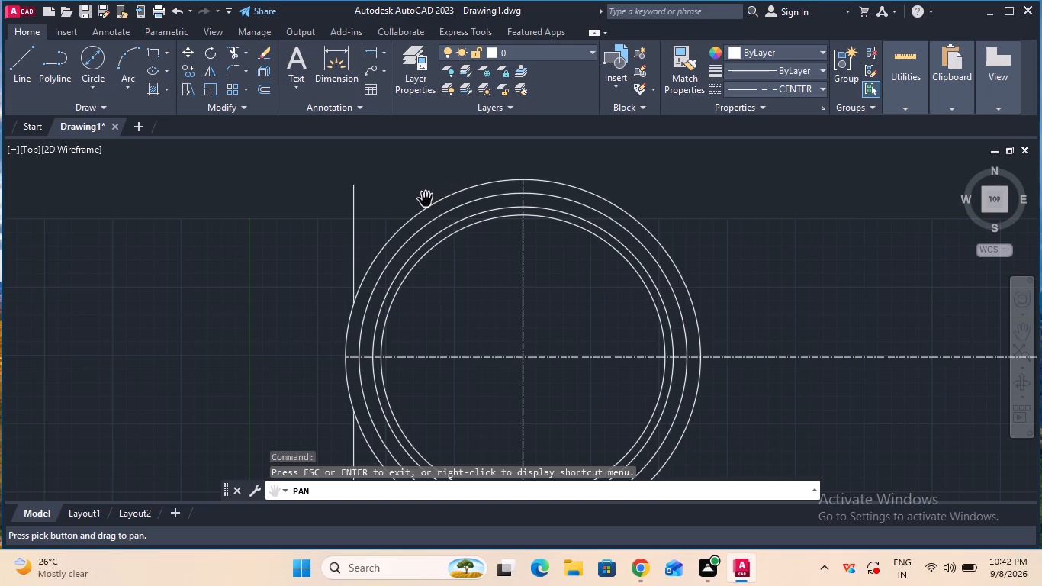
key("Escape")
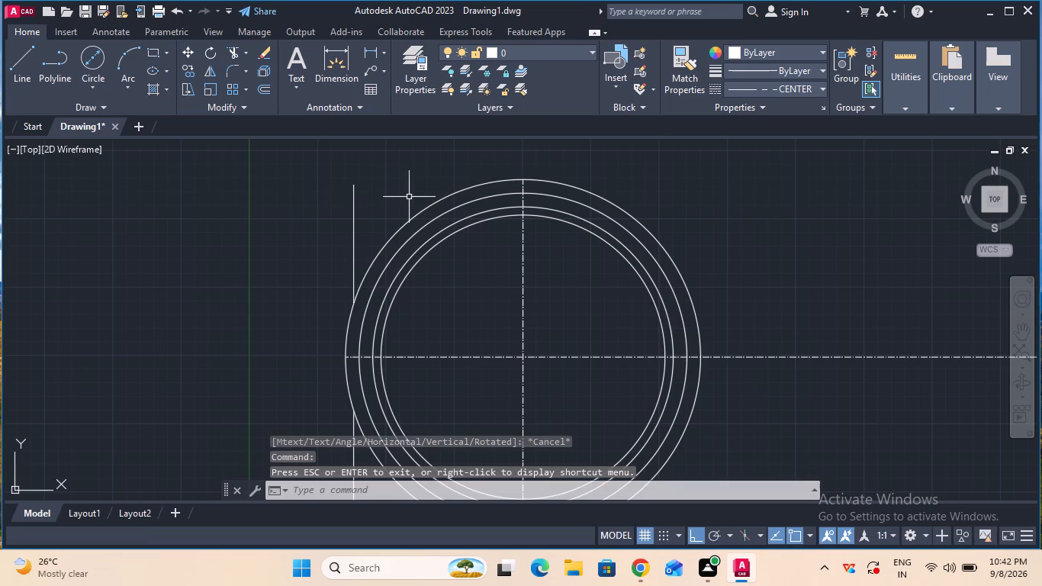
left_click(371, 53)
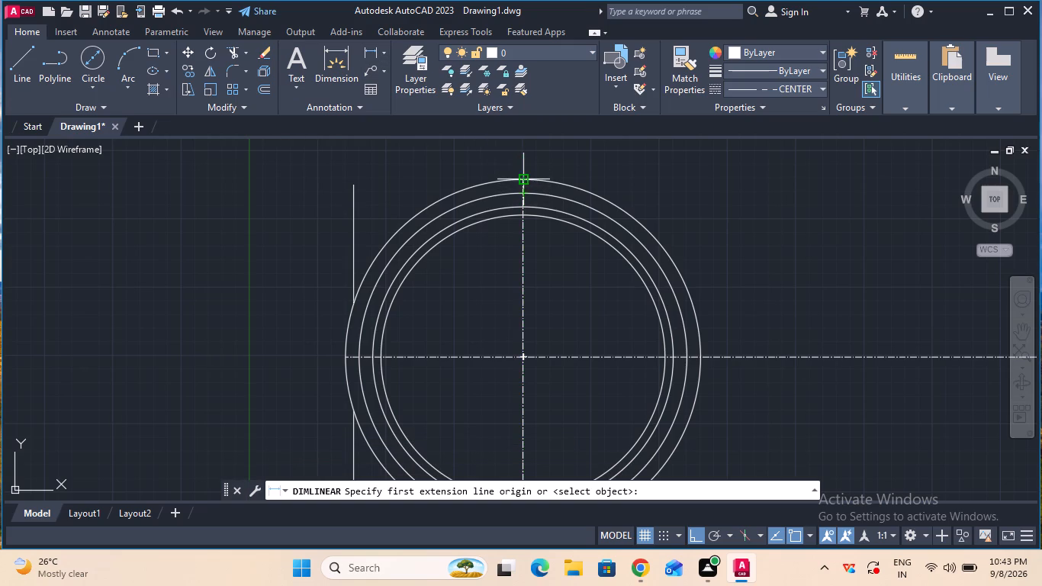
left_click(524, 186)
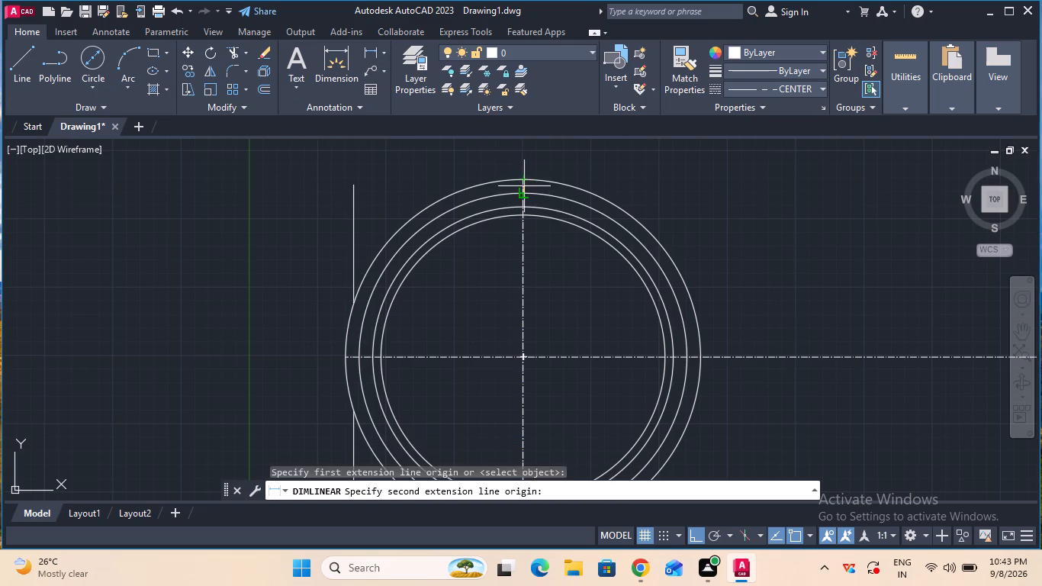
left_click(356, 191)
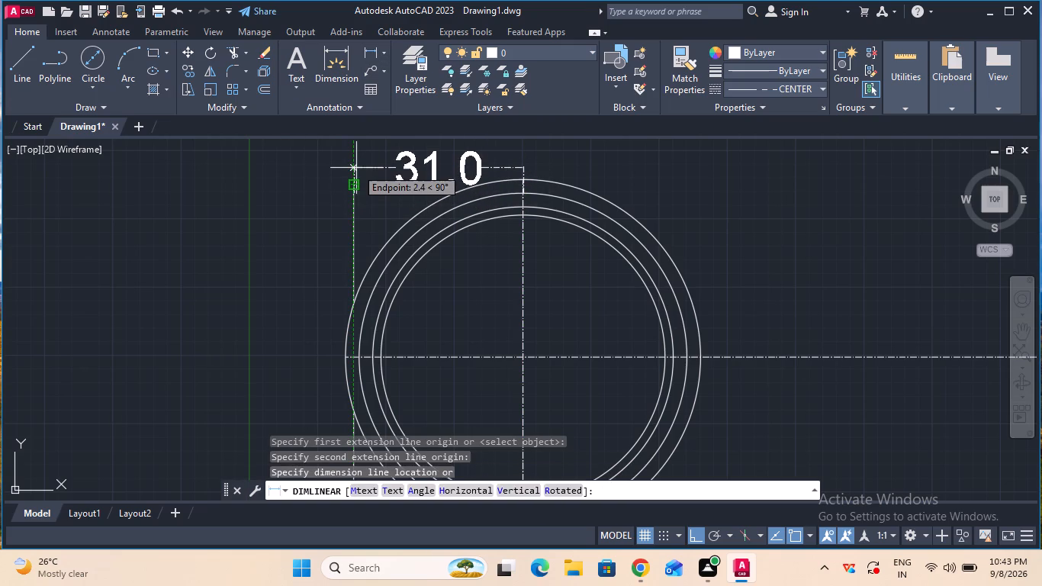
key("Escape")
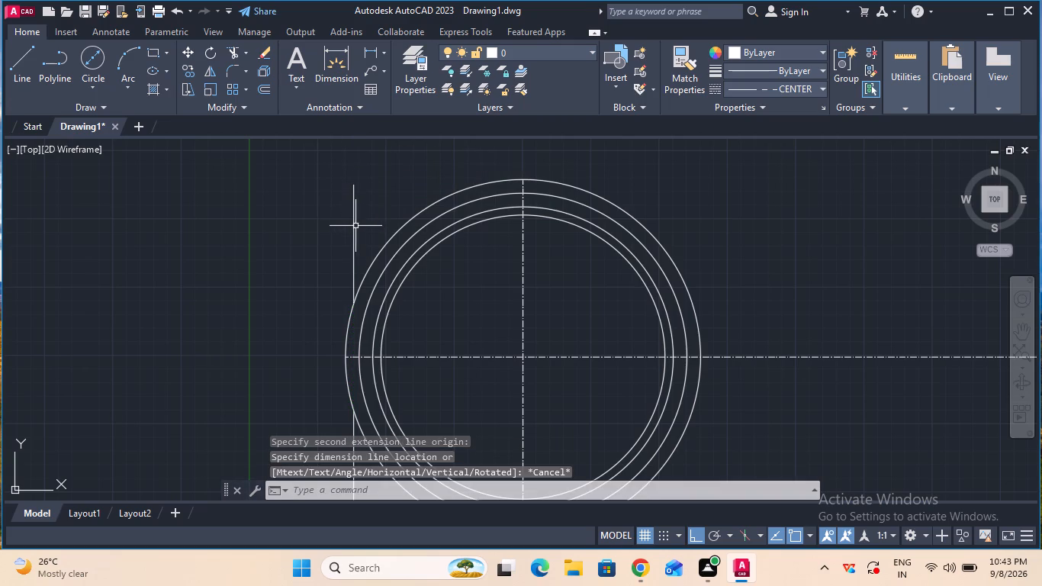
Offset the upper and lower vertical lines beside the circles 1 mm outward, away from the circle center.
left_click(265, 92)
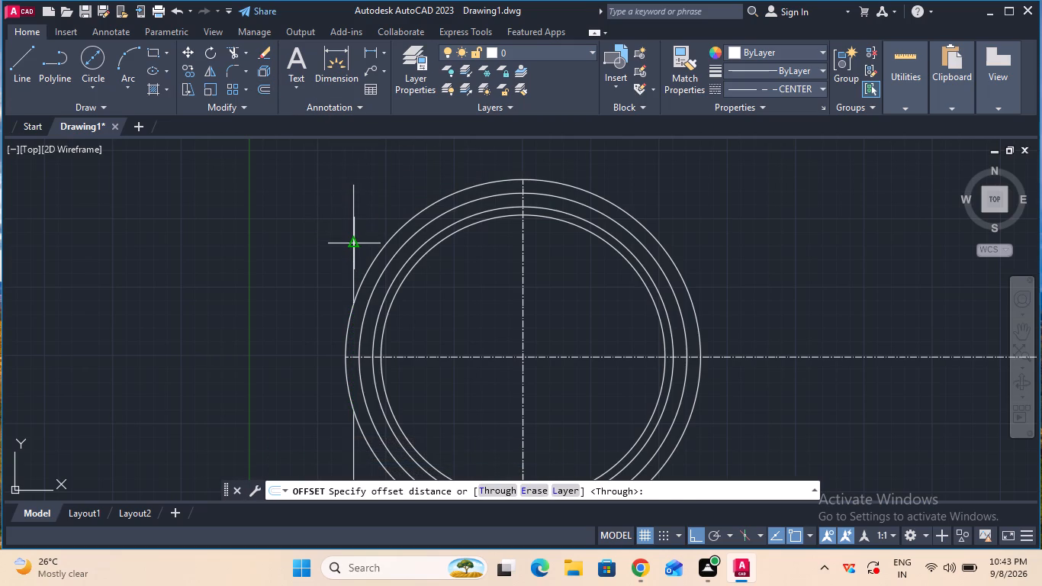
left_click(355, 244)
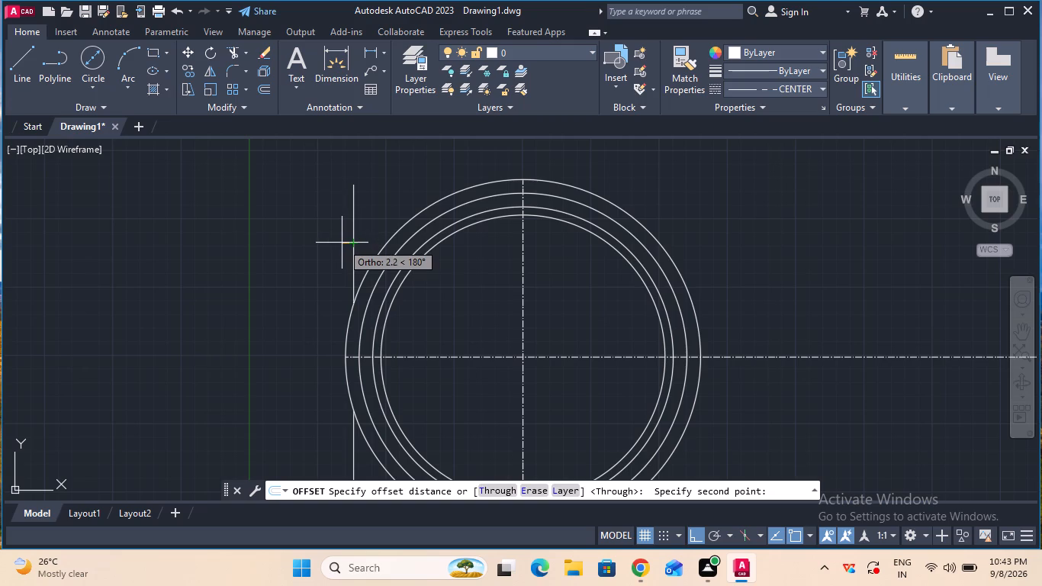
key("1")
key("Return")
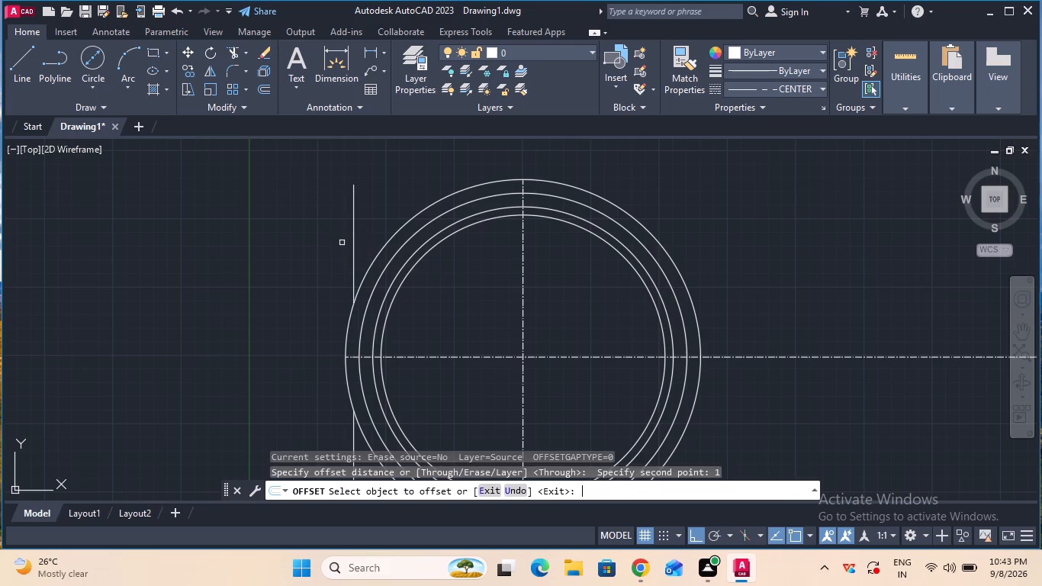
left_click(353, 245)
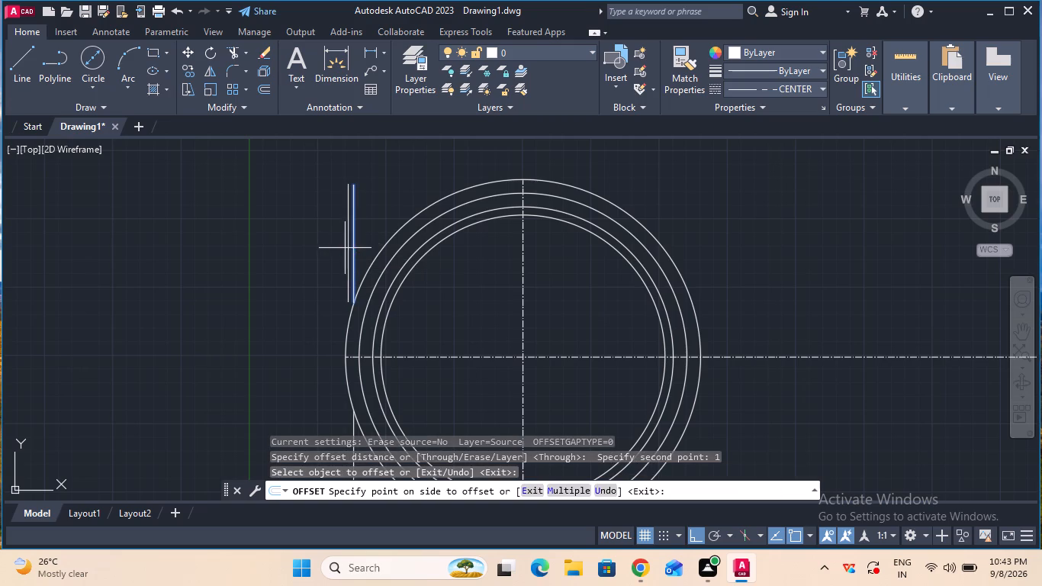
left_click(343, 246)
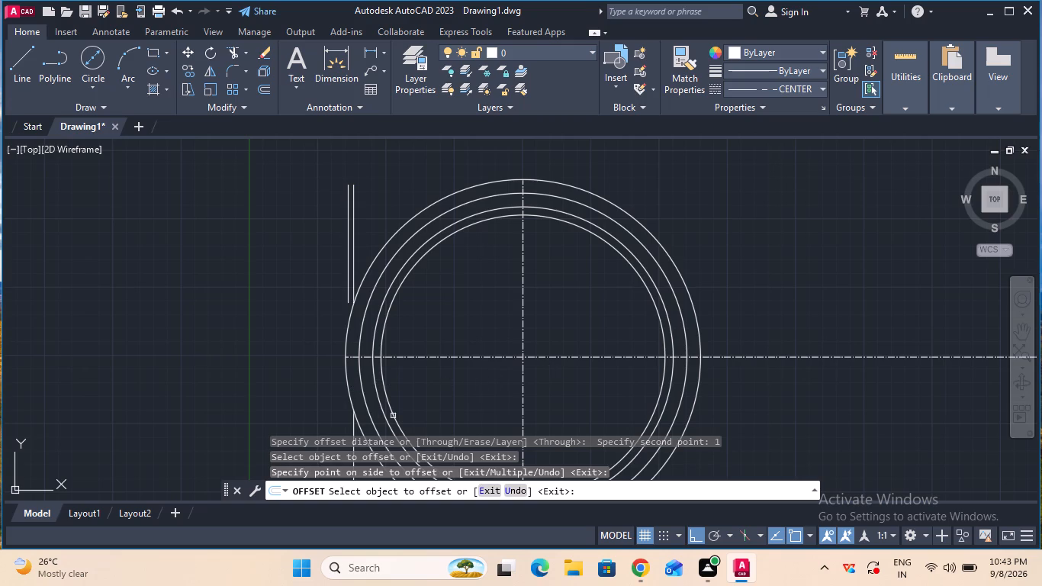
left_click(353, 439)
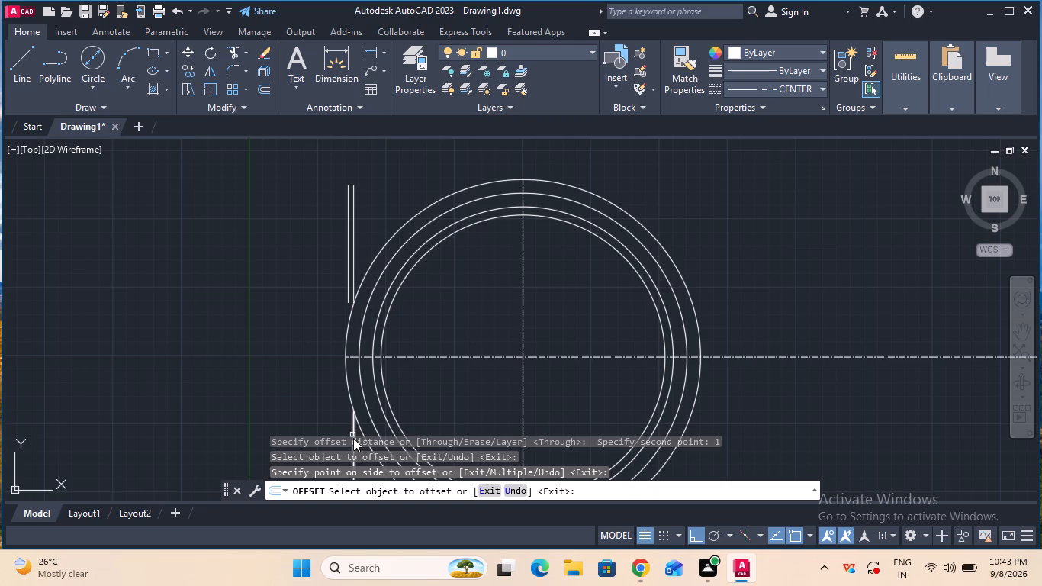
left_click(349, 433)
left_click(352, 434)
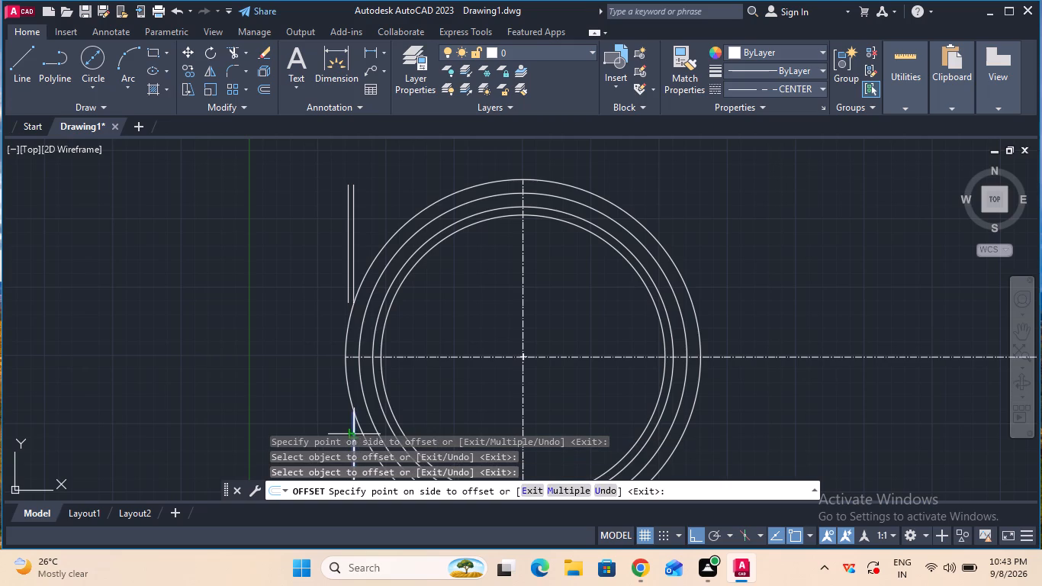
left_click(345, 431)
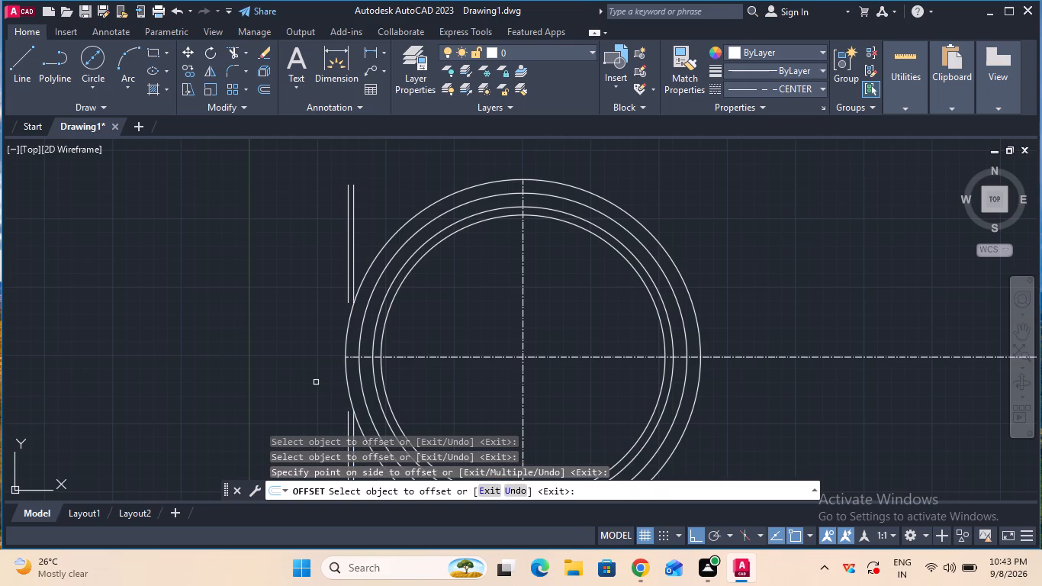
key("Escape")
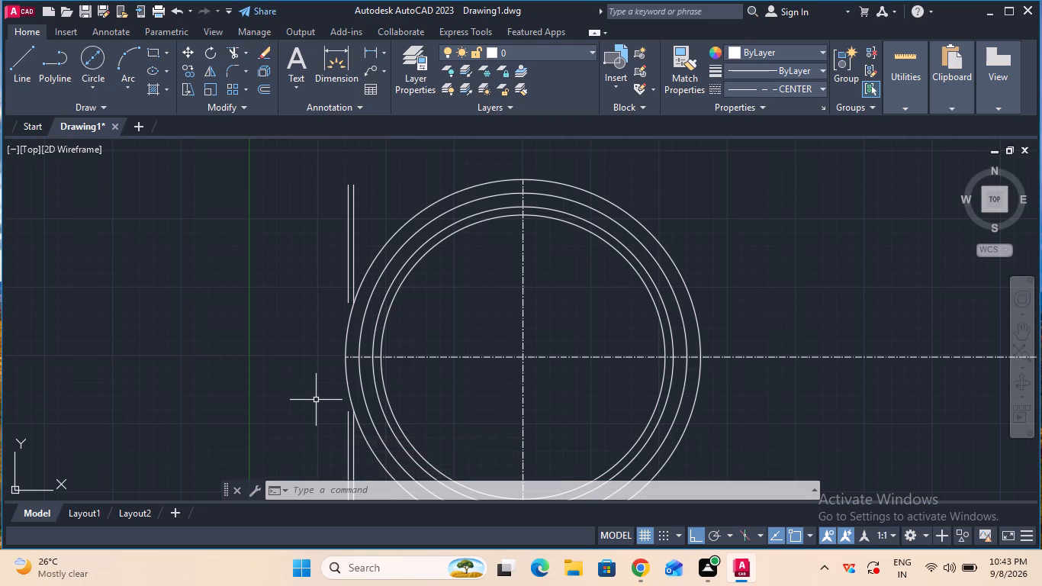
Extend the inner ends of both offset vertical lines to meet the 65 mm circle.
left_click(243, 53)
left_click(242, 103)
left_click(349, 295)
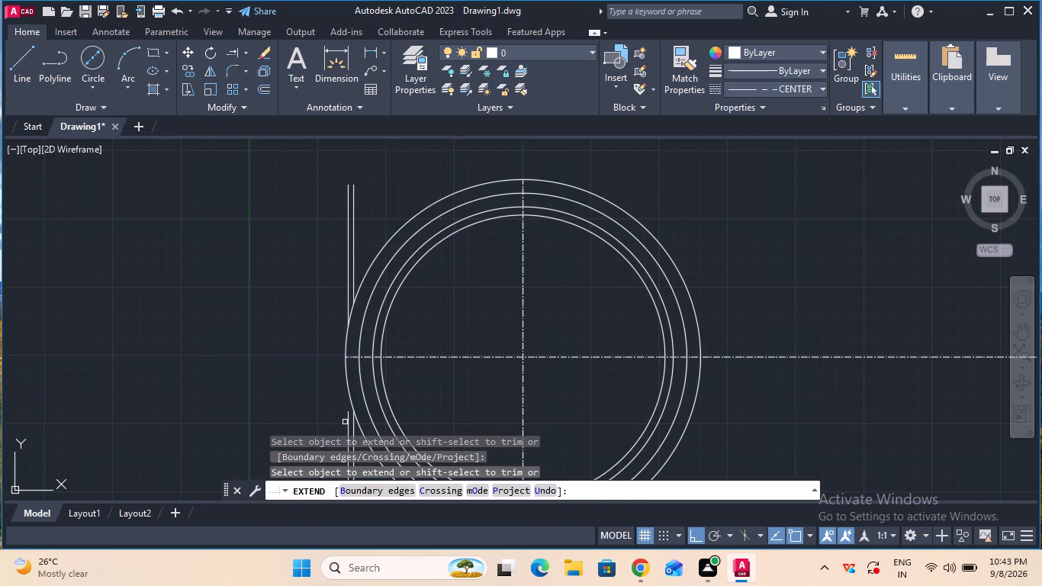
left_click(346, 420)
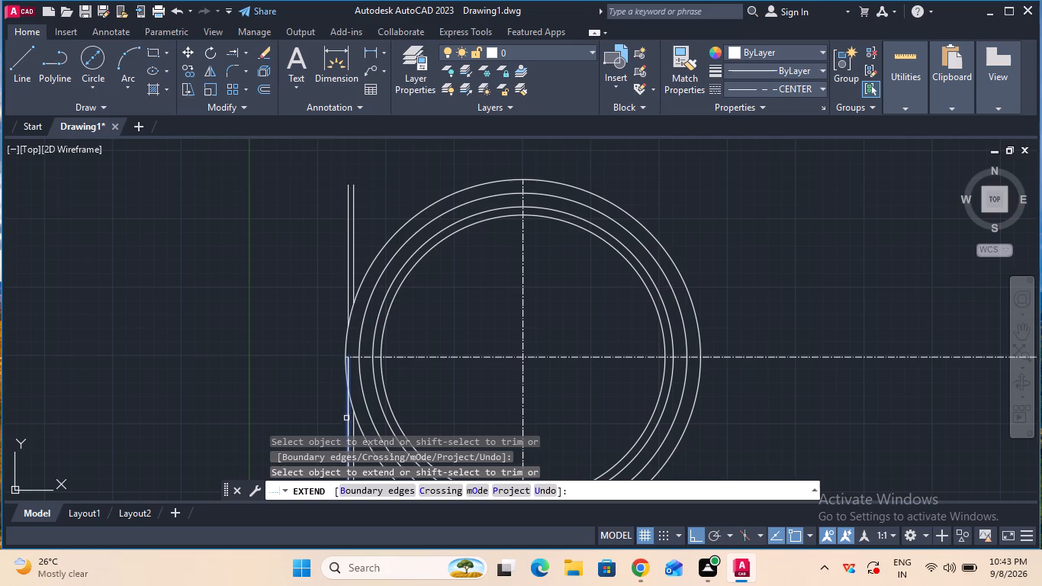
key("Escape")
Remove the two original vertical lines with Trim, keeping only the outer offset lines above and below the horizontal centerline.
left_click(240, 53)
left_click(245, 54)
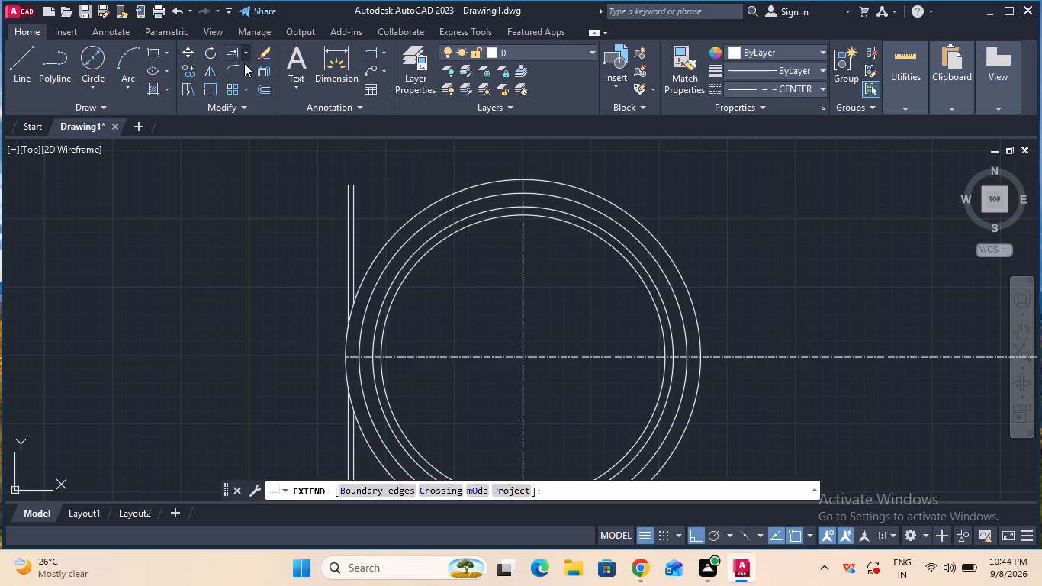
left_click(246, 72)
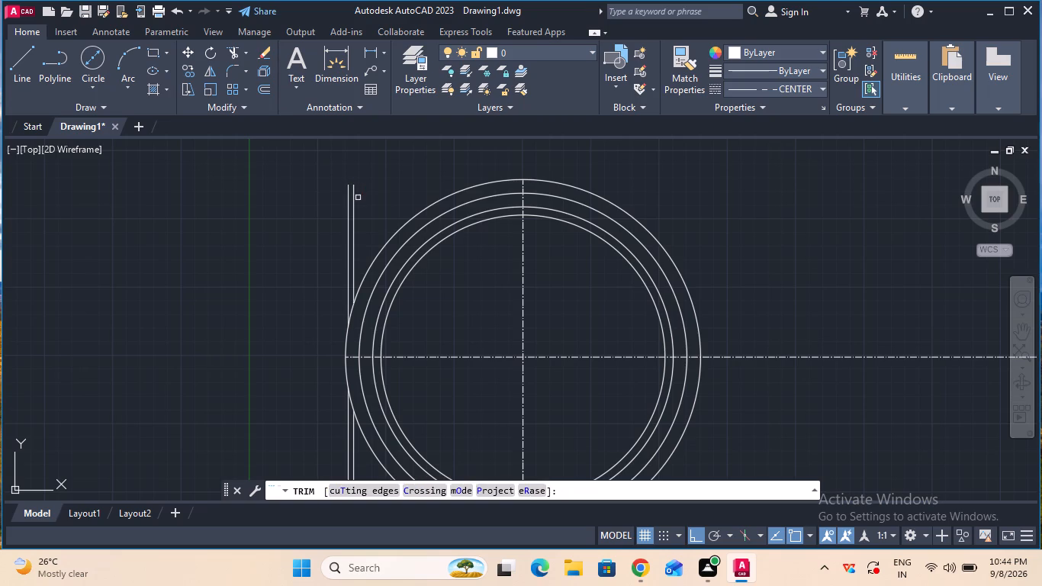
left_click(354, 201)
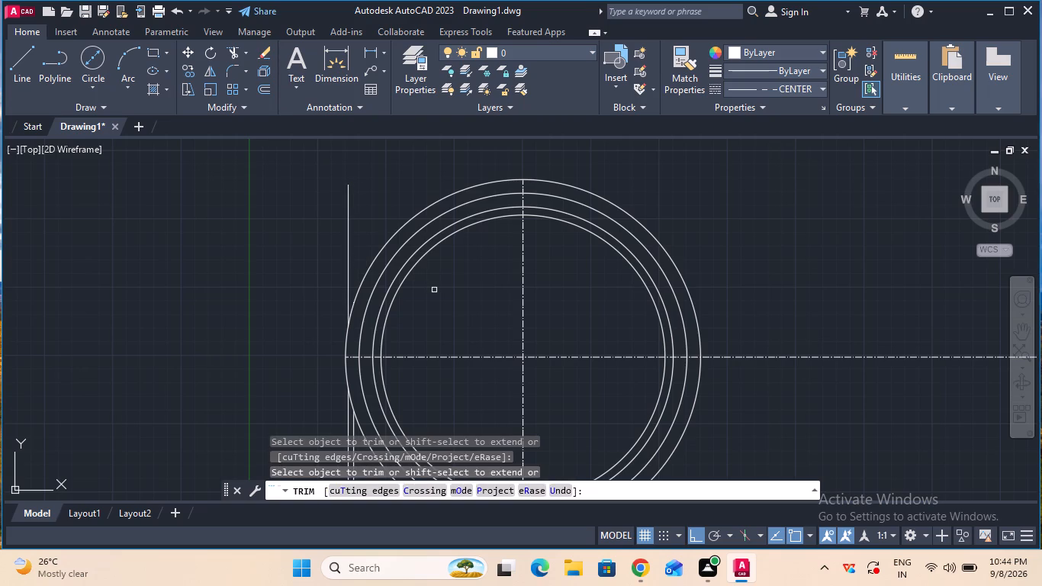
left_click(354, 430)
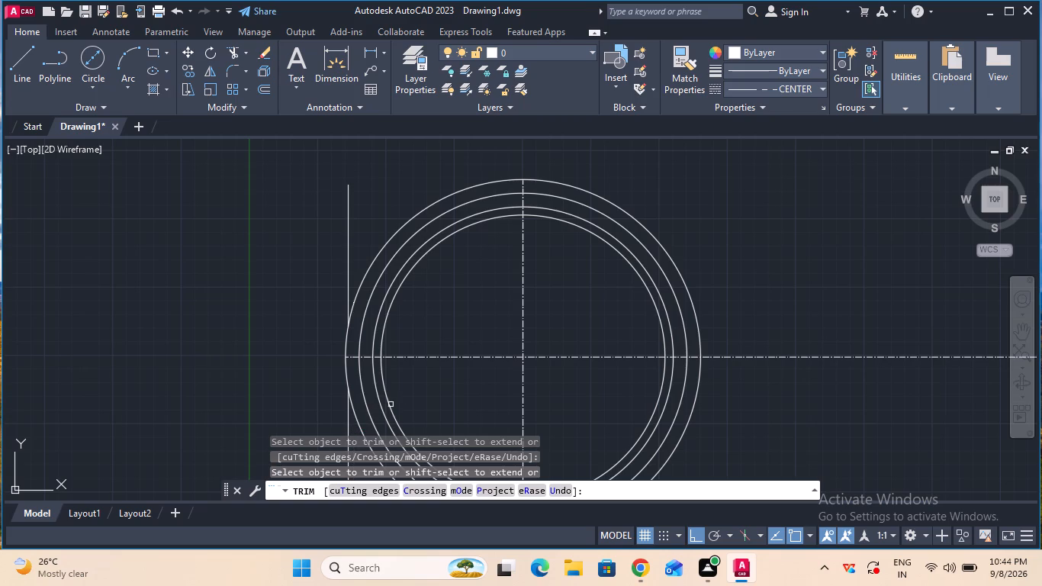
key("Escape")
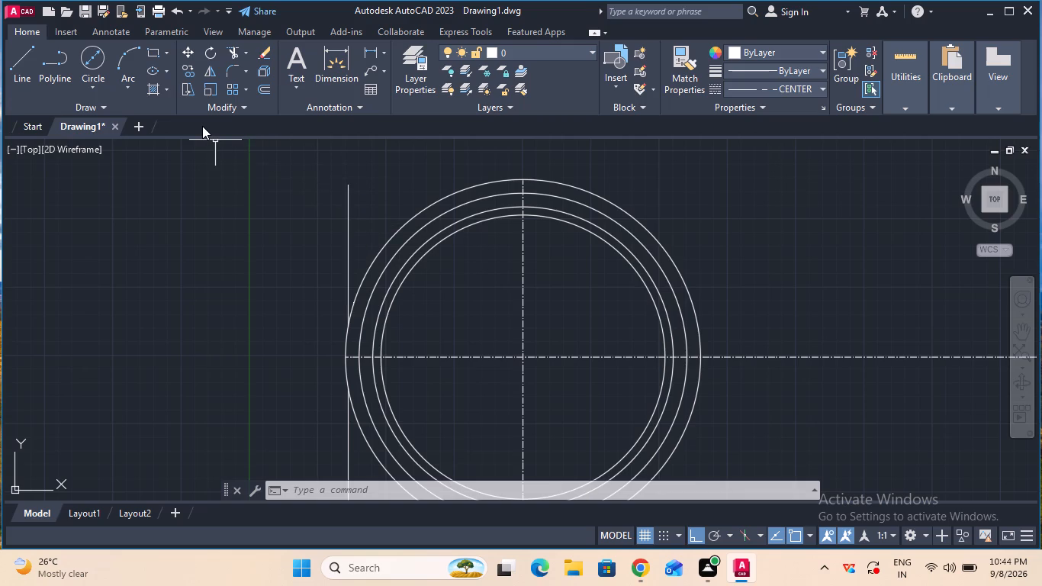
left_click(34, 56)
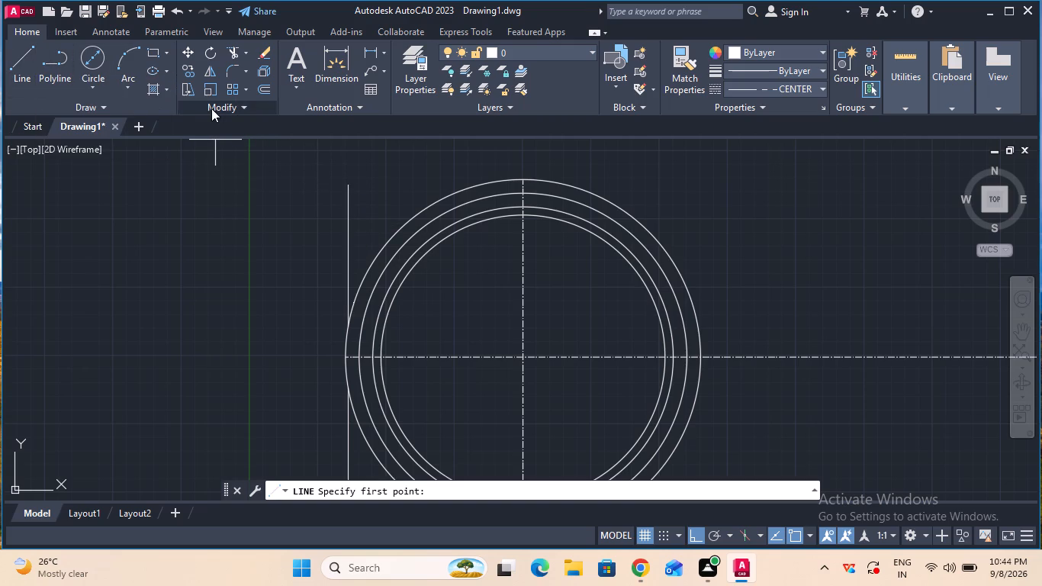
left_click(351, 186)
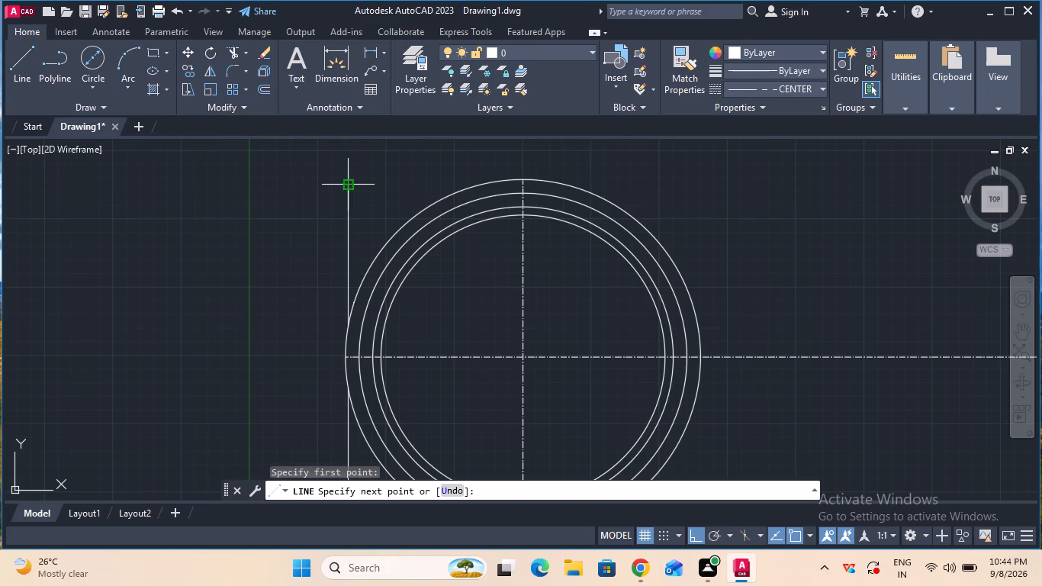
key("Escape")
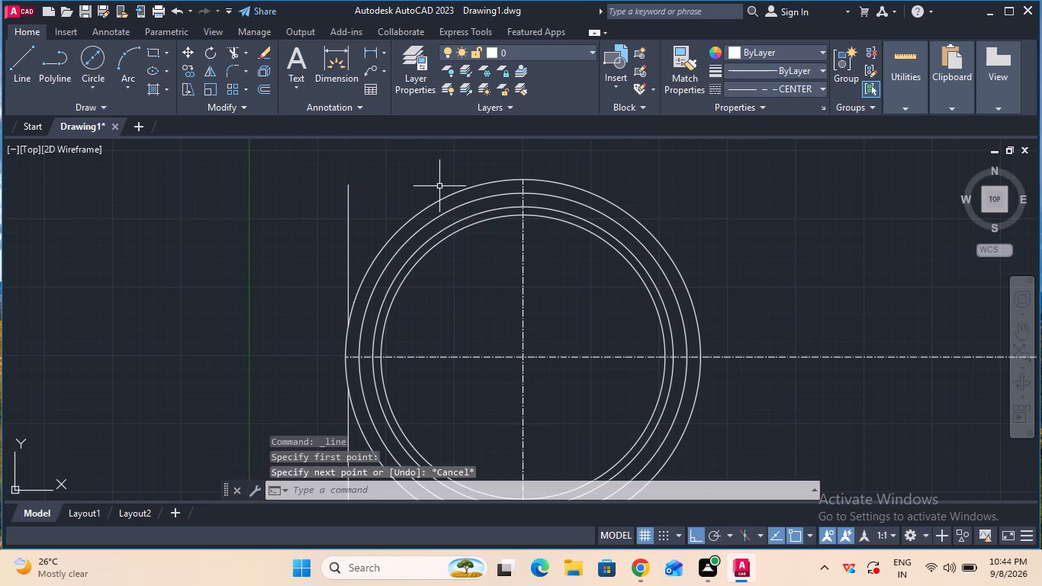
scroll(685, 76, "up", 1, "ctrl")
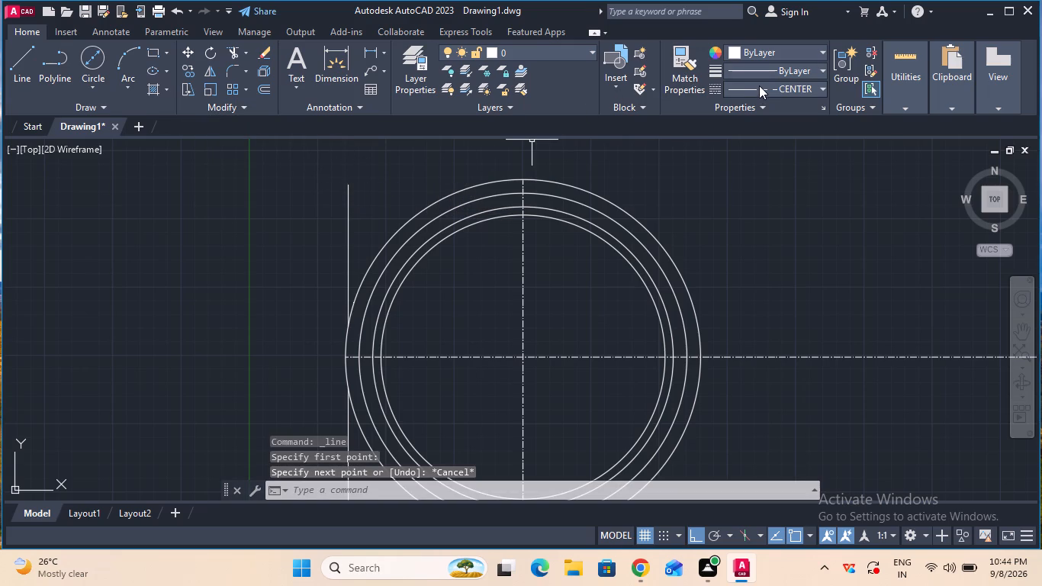
Set the current linetype to ByBlock.
left_click(759, 86)
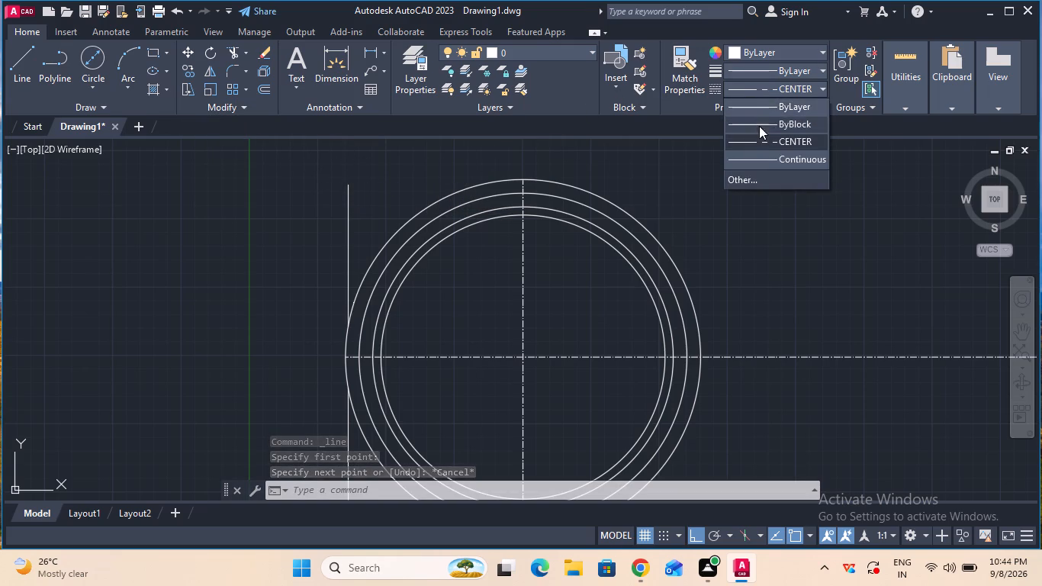
left_click(759, 127)
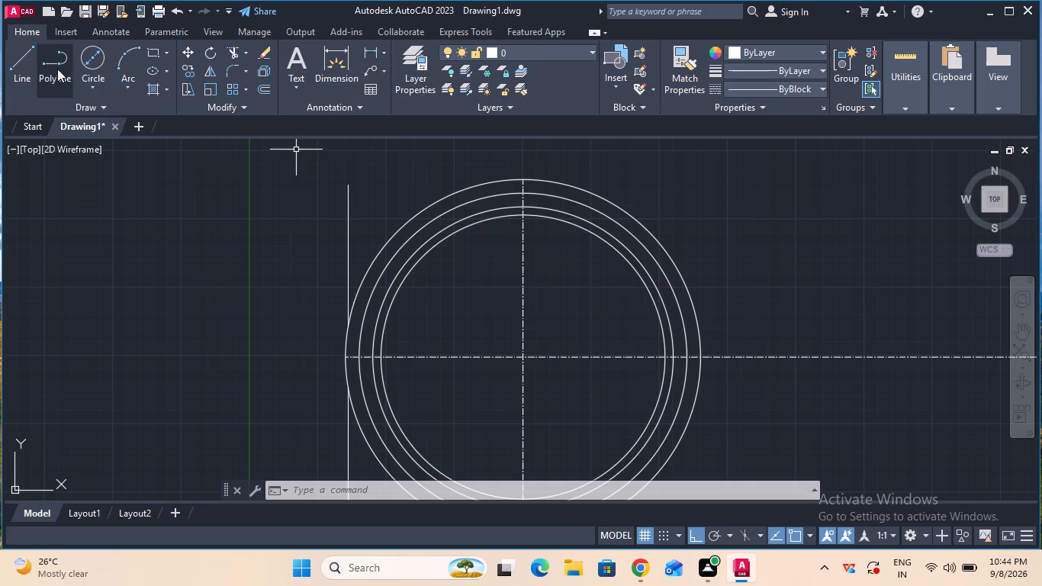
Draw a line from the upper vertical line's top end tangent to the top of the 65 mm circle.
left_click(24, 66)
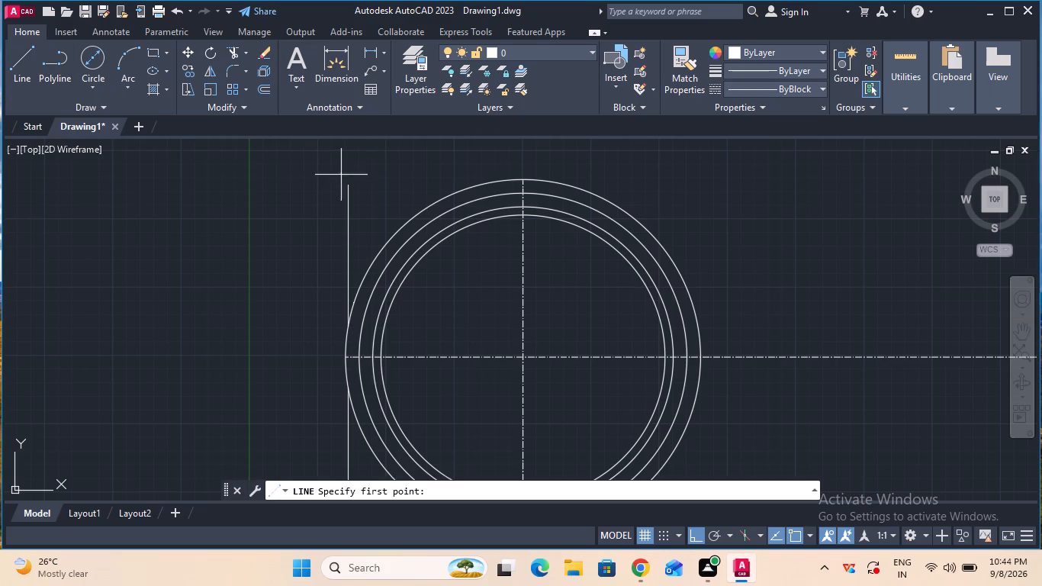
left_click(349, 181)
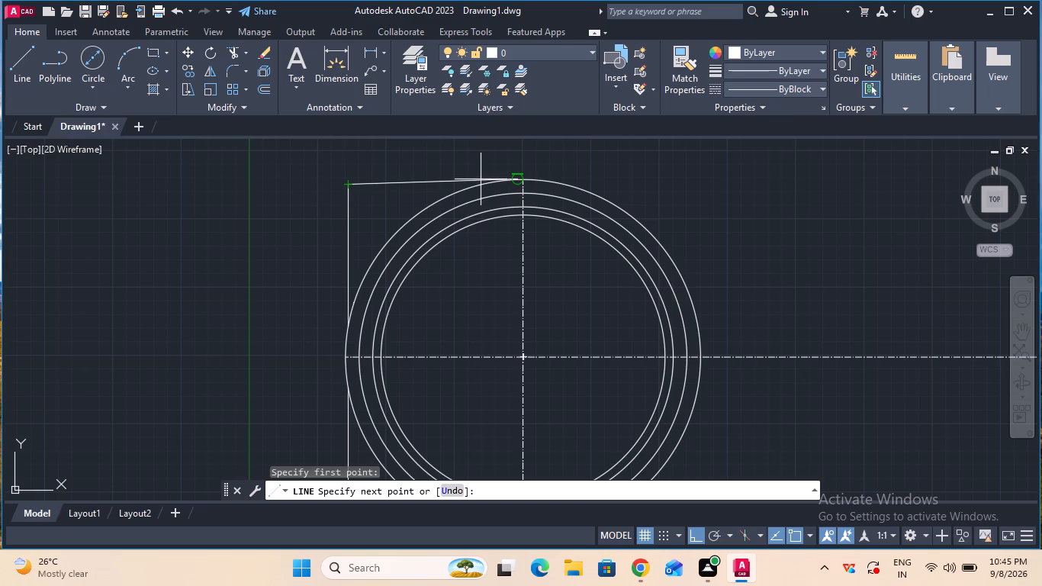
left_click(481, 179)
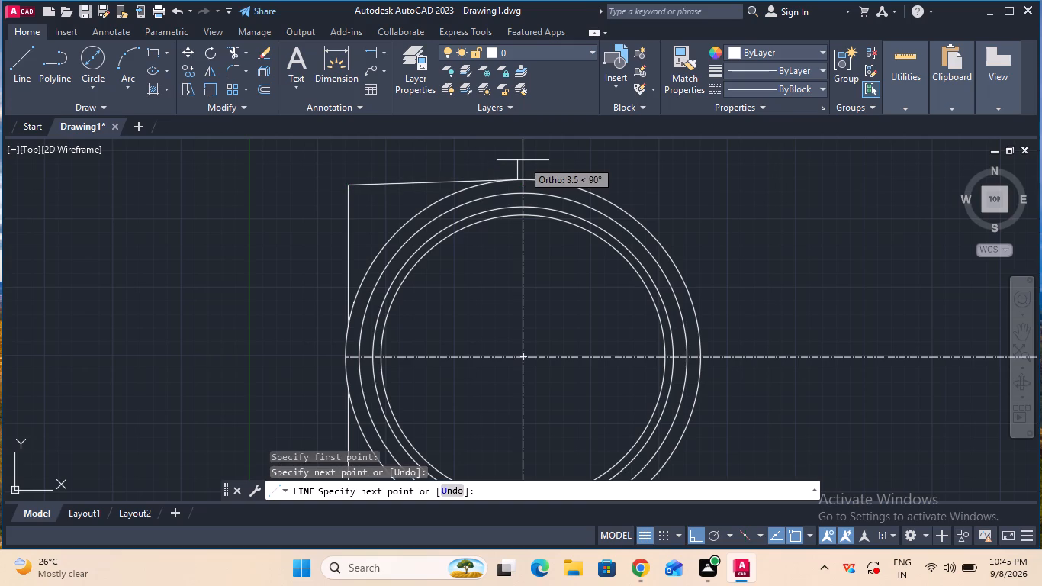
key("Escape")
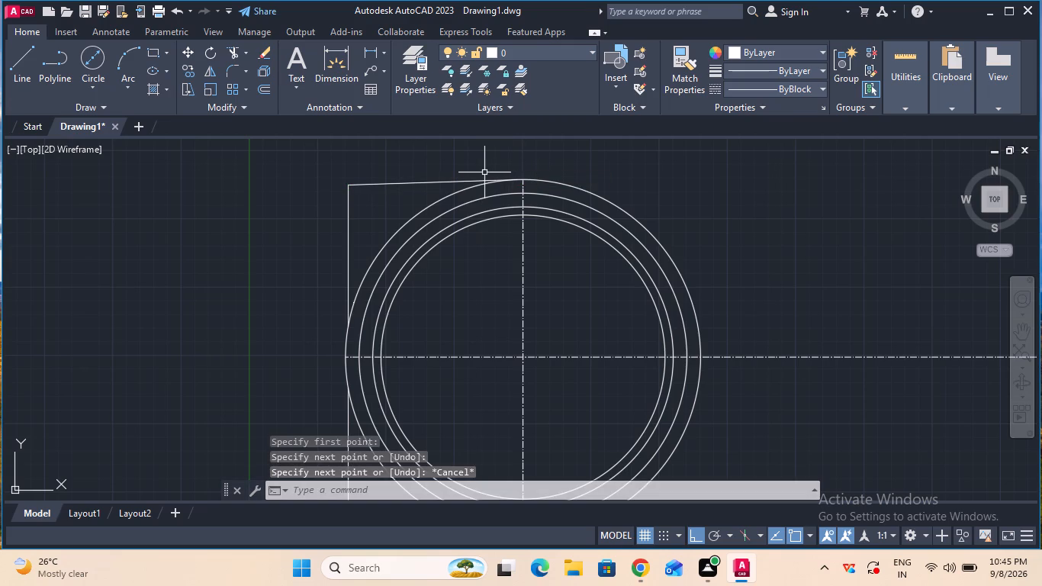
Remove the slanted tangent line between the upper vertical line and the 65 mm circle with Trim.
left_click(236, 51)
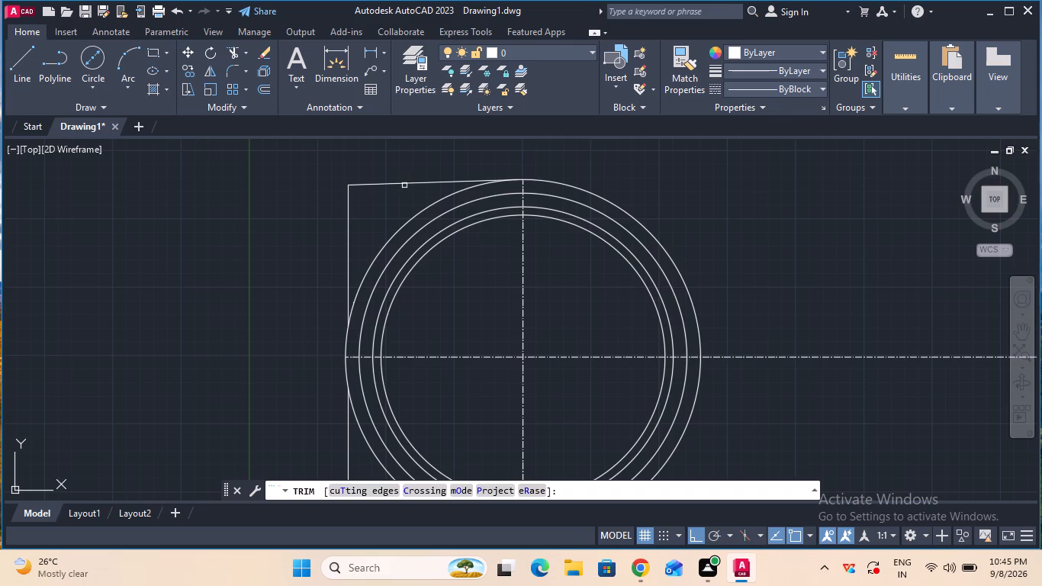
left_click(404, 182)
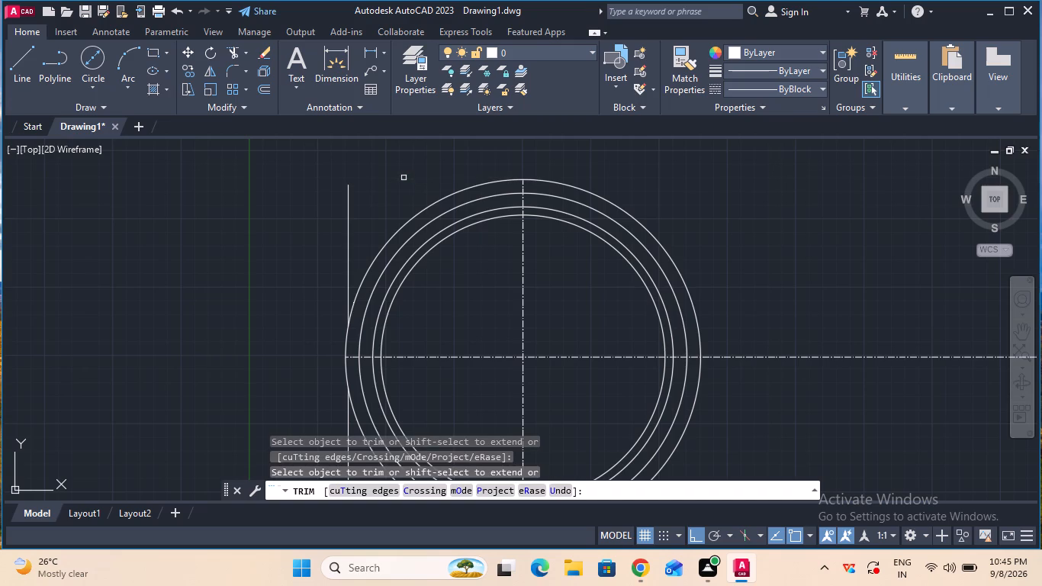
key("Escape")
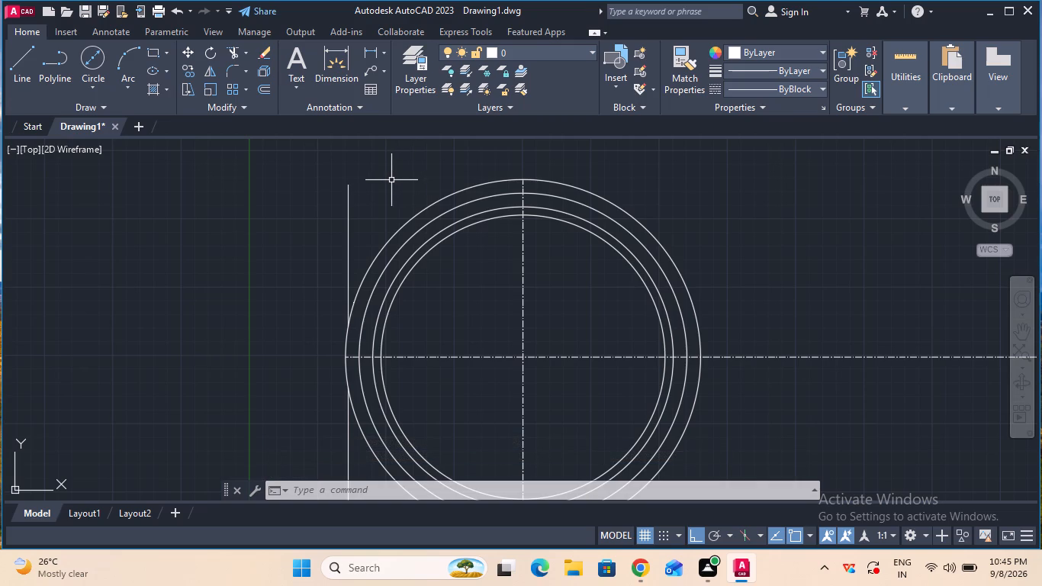
Measure the horizontal distance between the bottom ends of the lower vertical line and vertical centerline with a temporary linear dimension, then delete it.
left_click(1023, 338)
left_click_drag(955, 314, 927, 198)
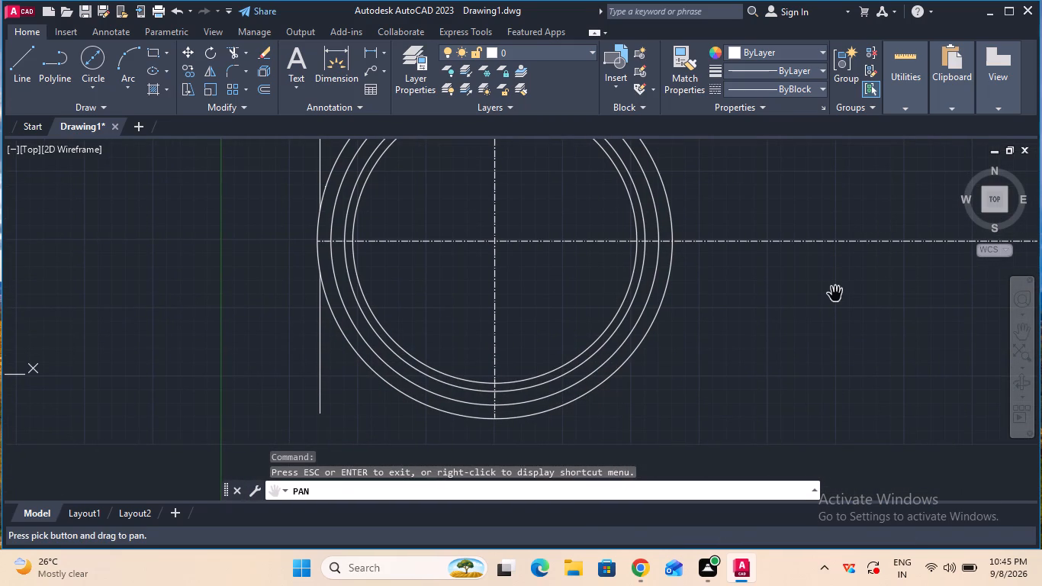
key("Escape")
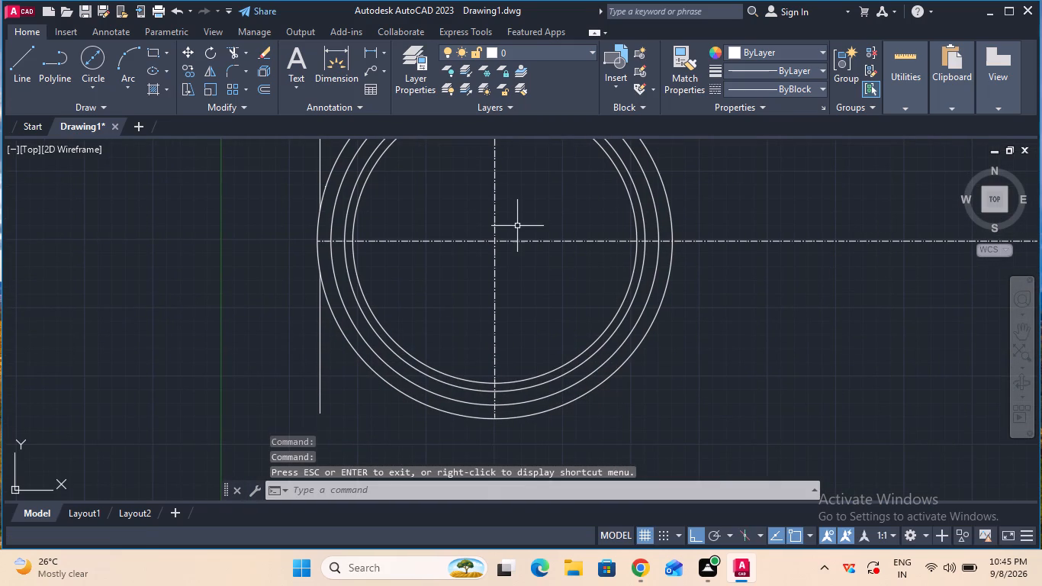
left_click(375, 50)
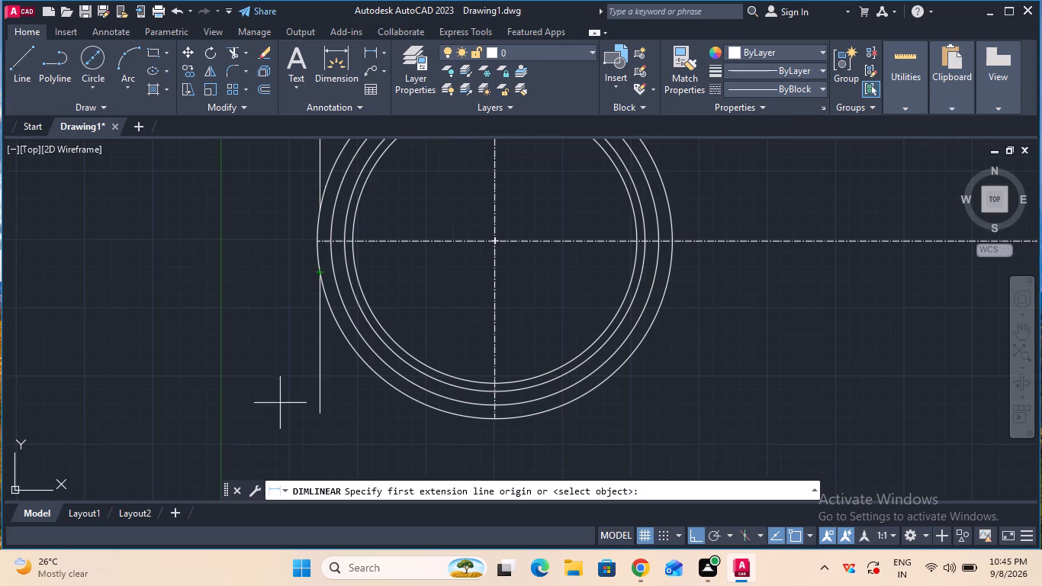
left_click(320, 415)
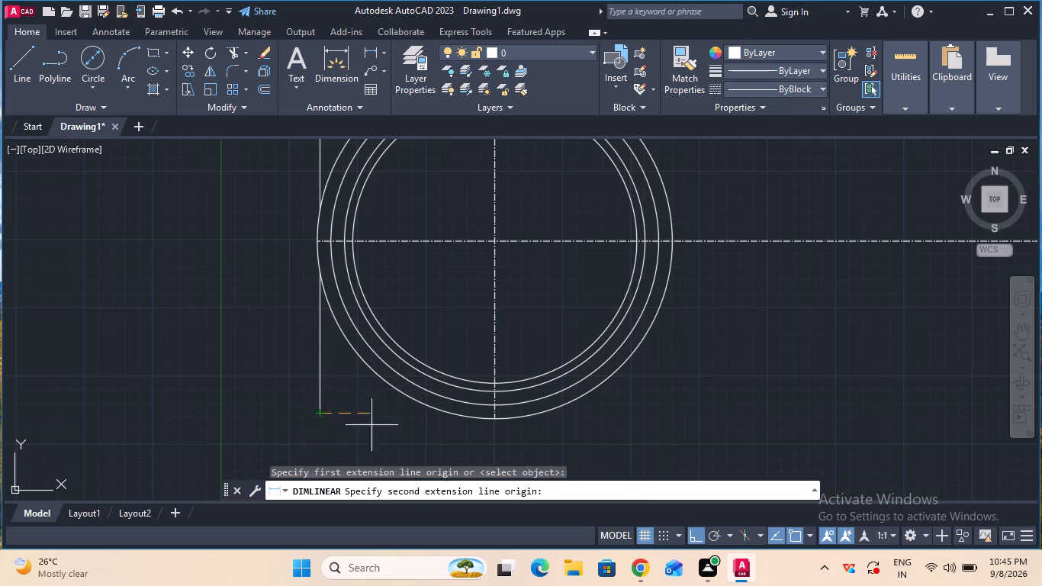
left_click(494, 420)
left_click(495, 465)
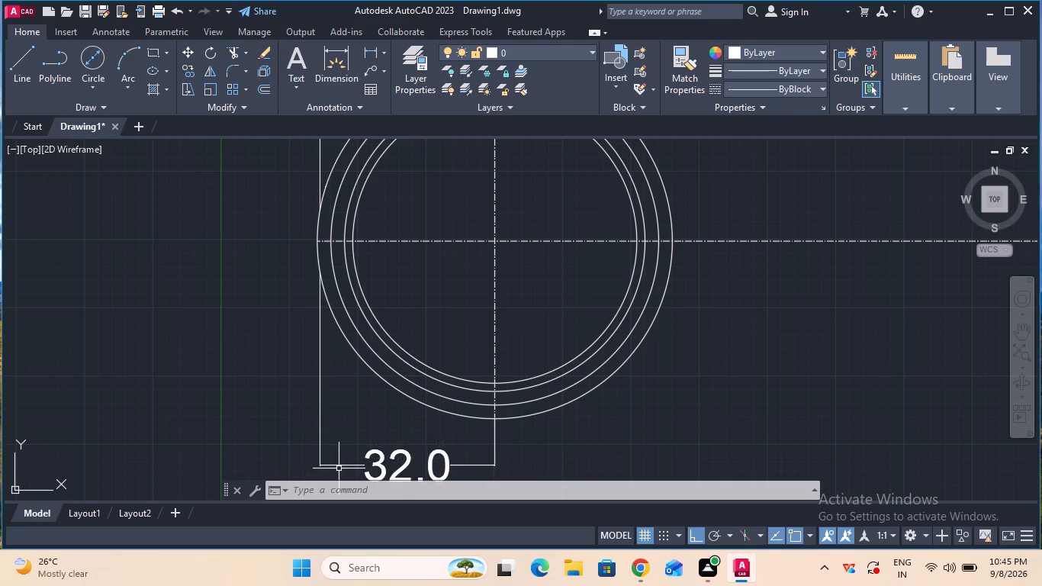
left_click(339, 466)
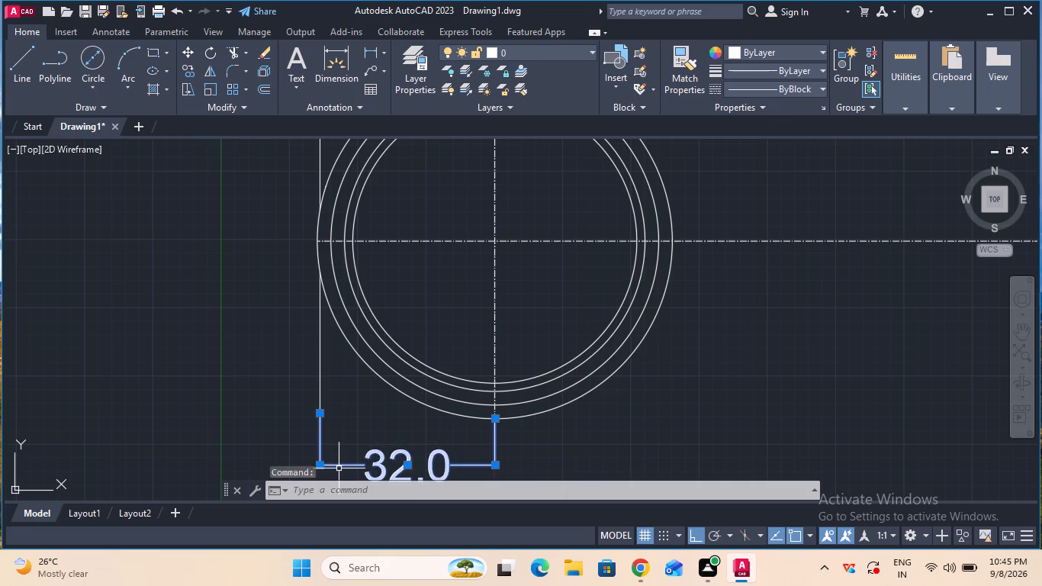
key("Delete")
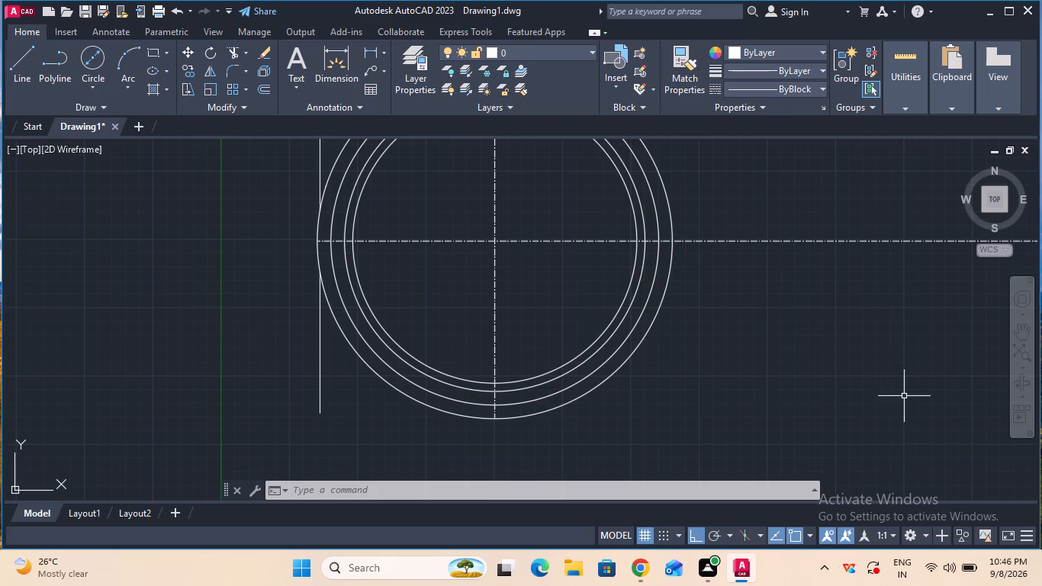
Start the Line command for a new line at the upper part of the circles.
left_click(1026, 328)
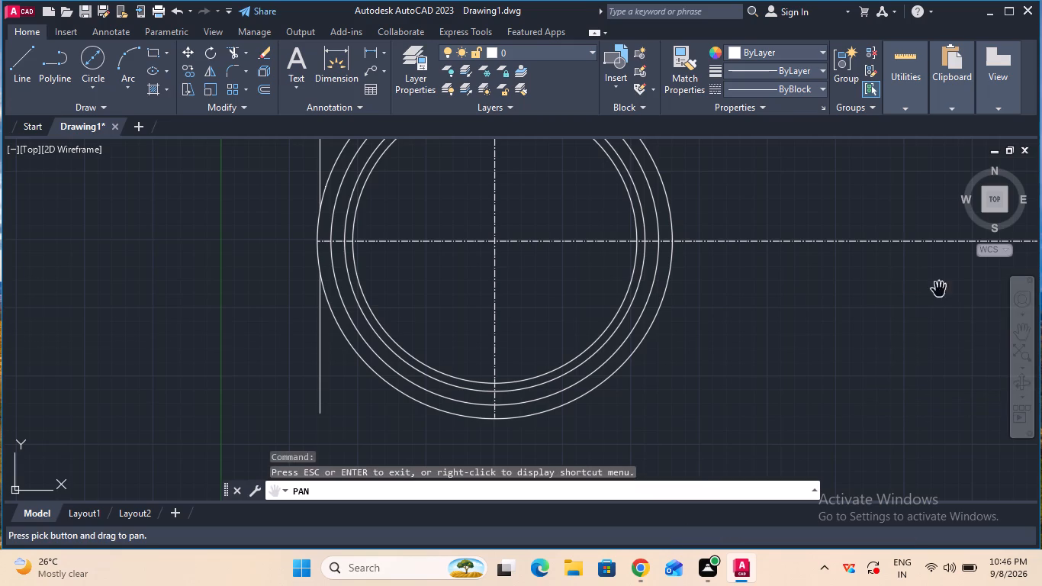
left_click_drag(900, 281, 929, 414)
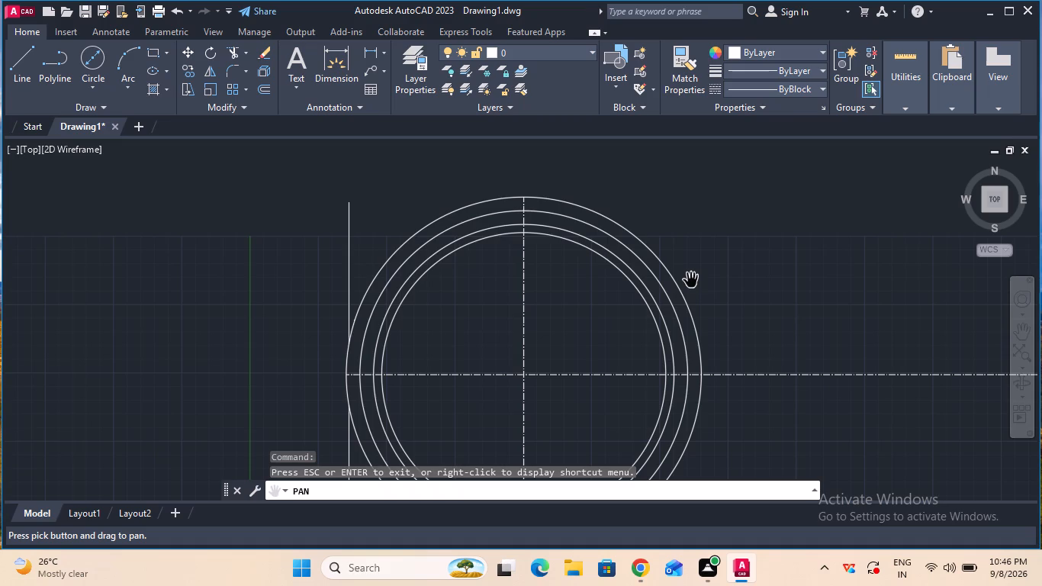
key("Escape")
left_click(25, 69)
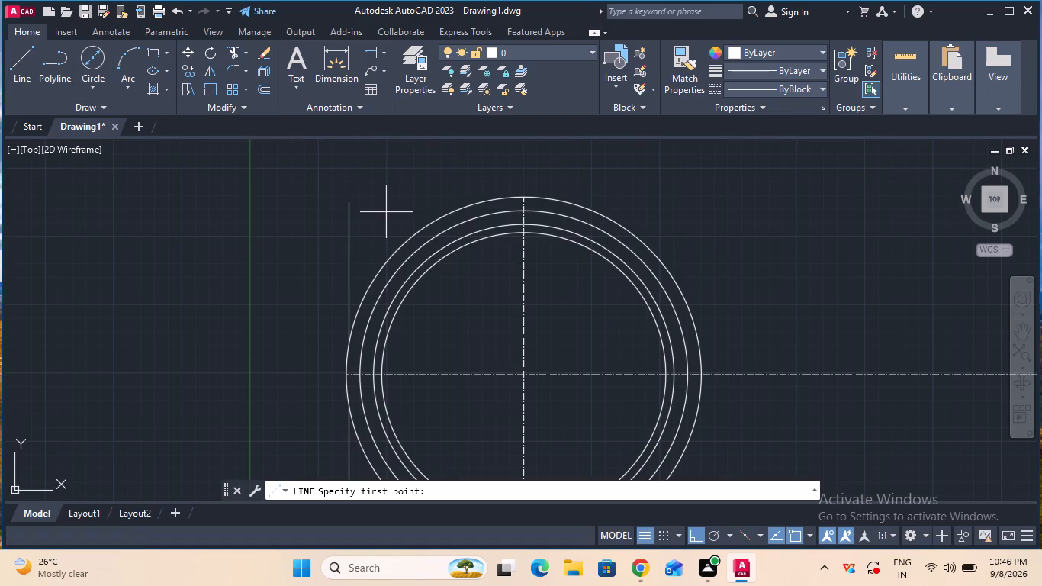
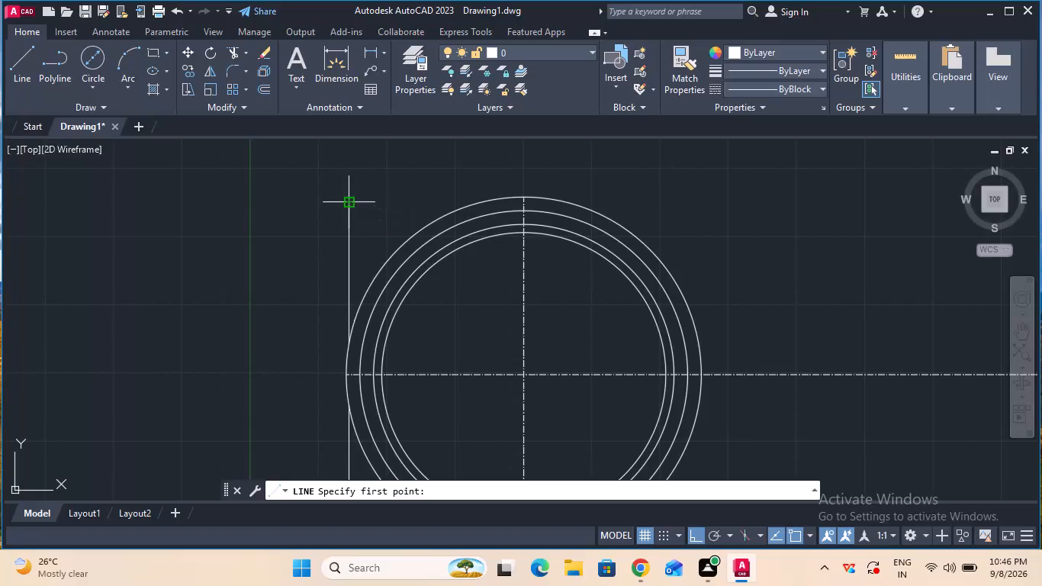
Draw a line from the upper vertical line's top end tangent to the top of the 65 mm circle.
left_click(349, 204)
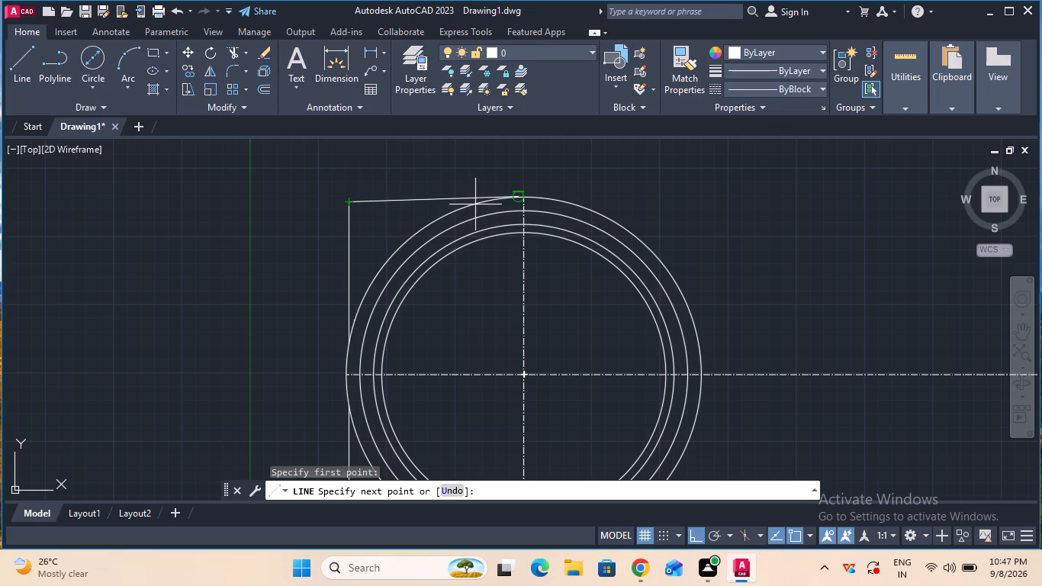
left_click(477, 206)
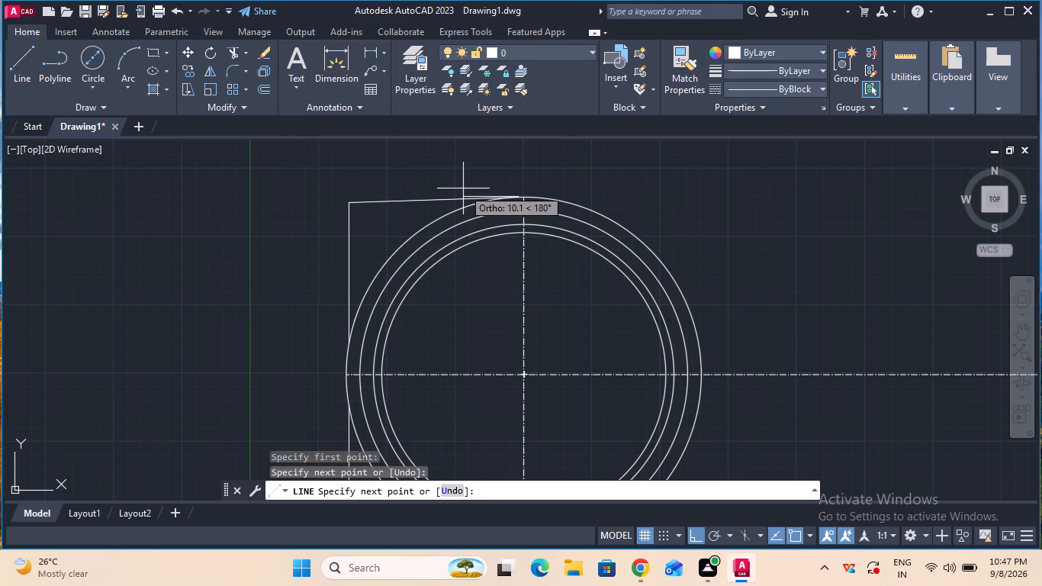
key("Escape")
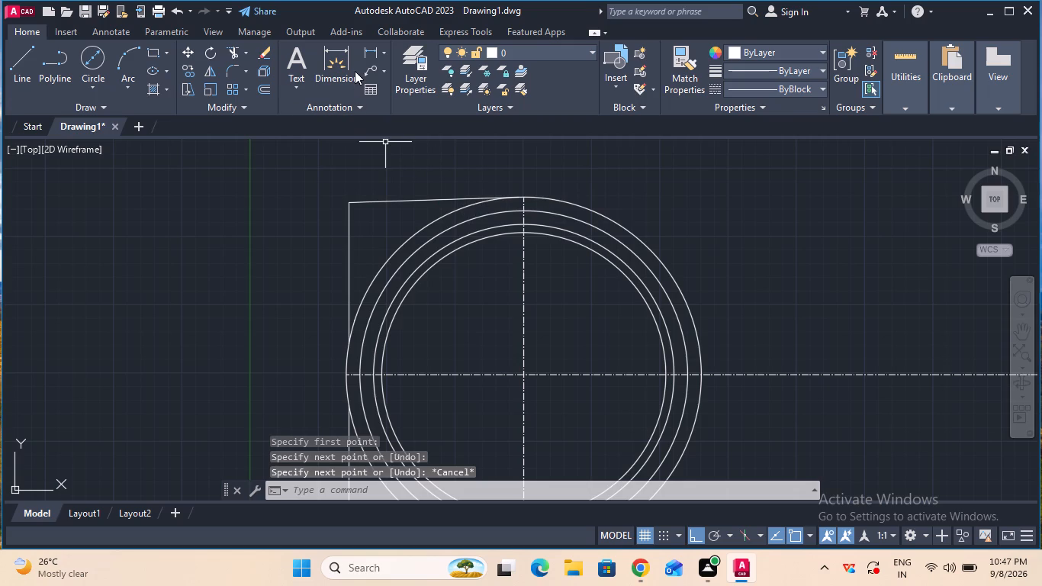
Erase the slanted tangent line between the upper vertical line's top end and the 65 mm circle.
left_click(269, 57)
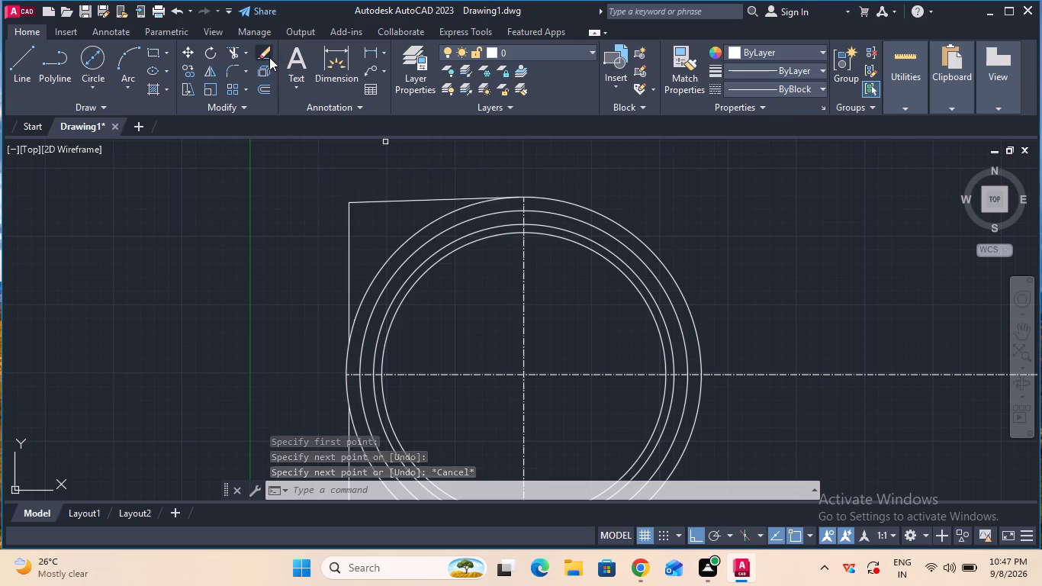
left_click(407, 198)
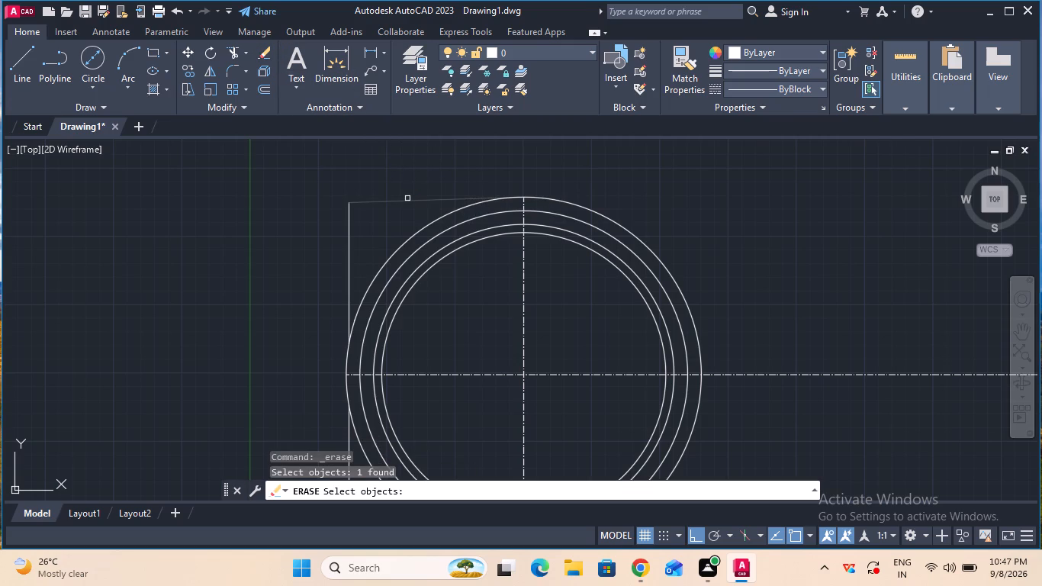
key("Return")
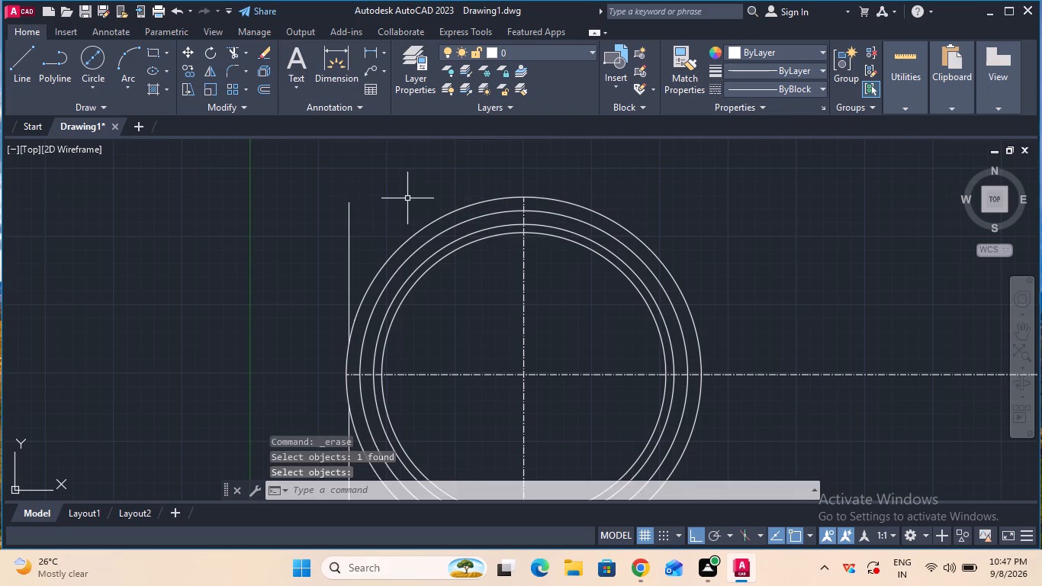
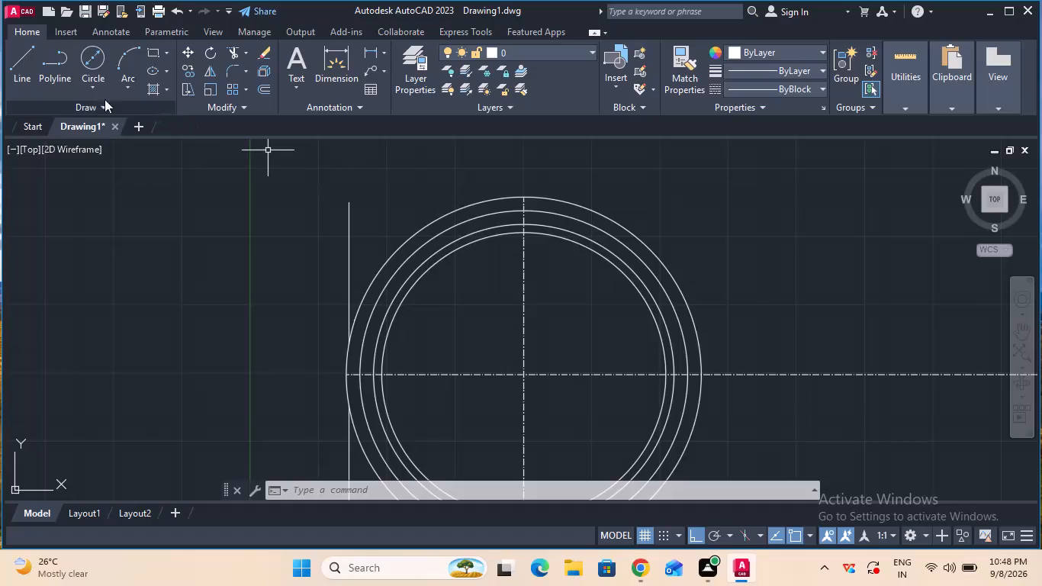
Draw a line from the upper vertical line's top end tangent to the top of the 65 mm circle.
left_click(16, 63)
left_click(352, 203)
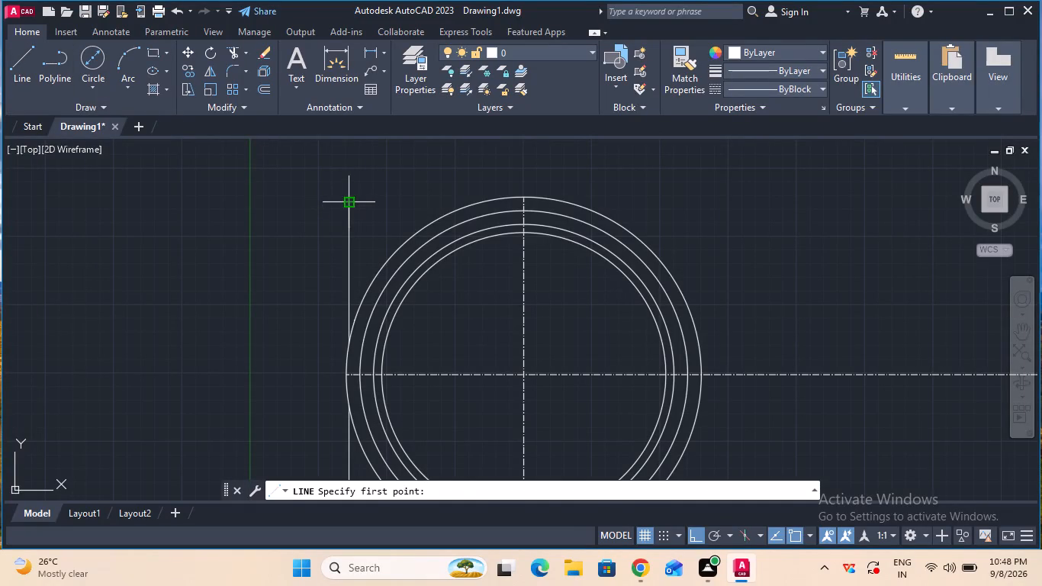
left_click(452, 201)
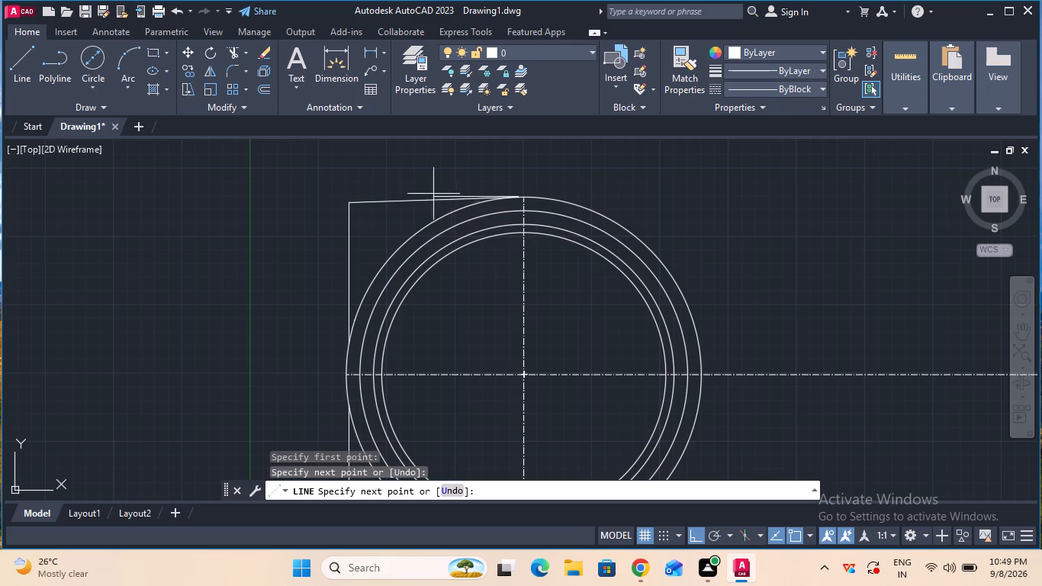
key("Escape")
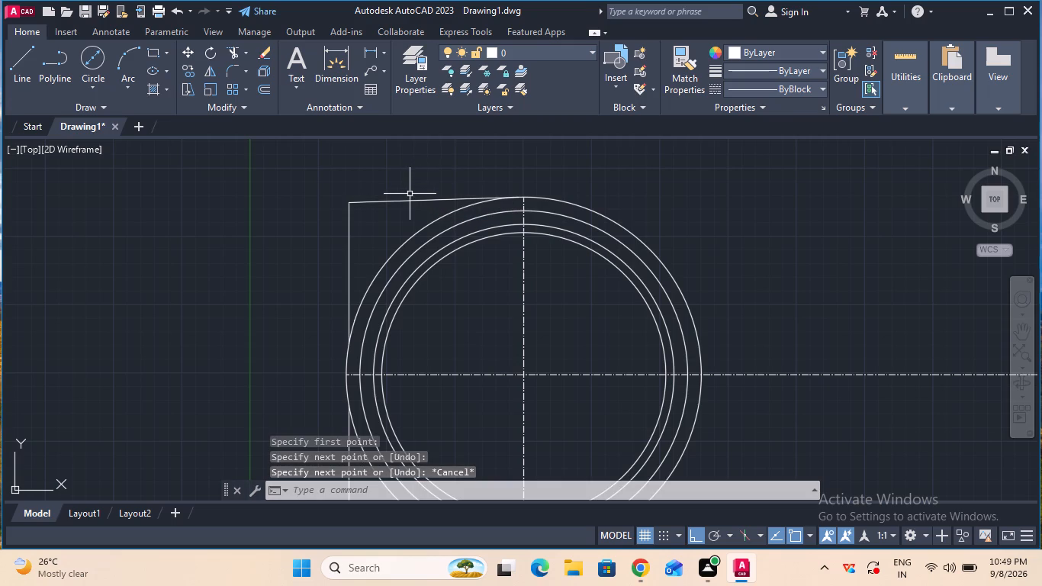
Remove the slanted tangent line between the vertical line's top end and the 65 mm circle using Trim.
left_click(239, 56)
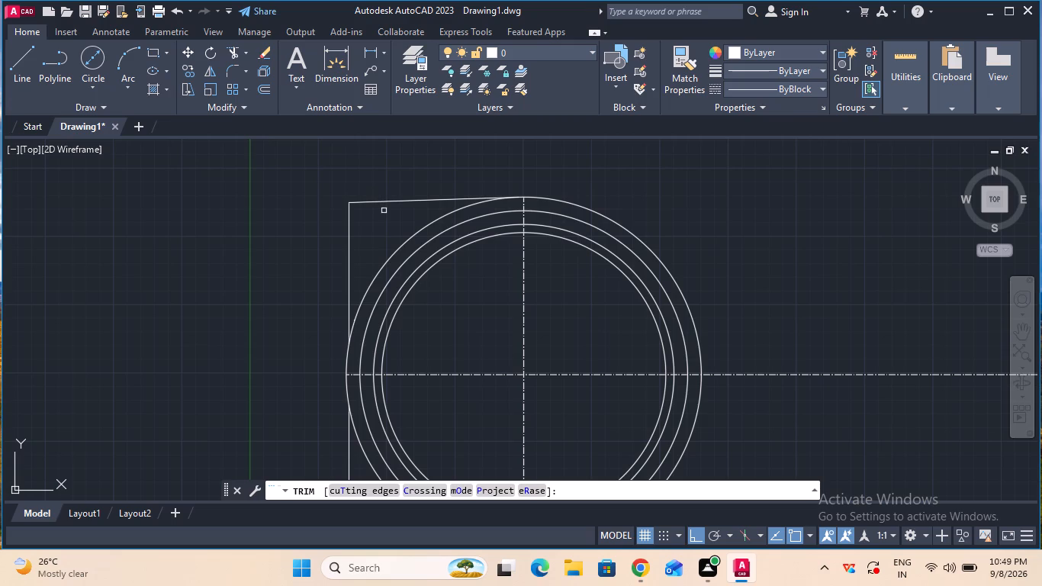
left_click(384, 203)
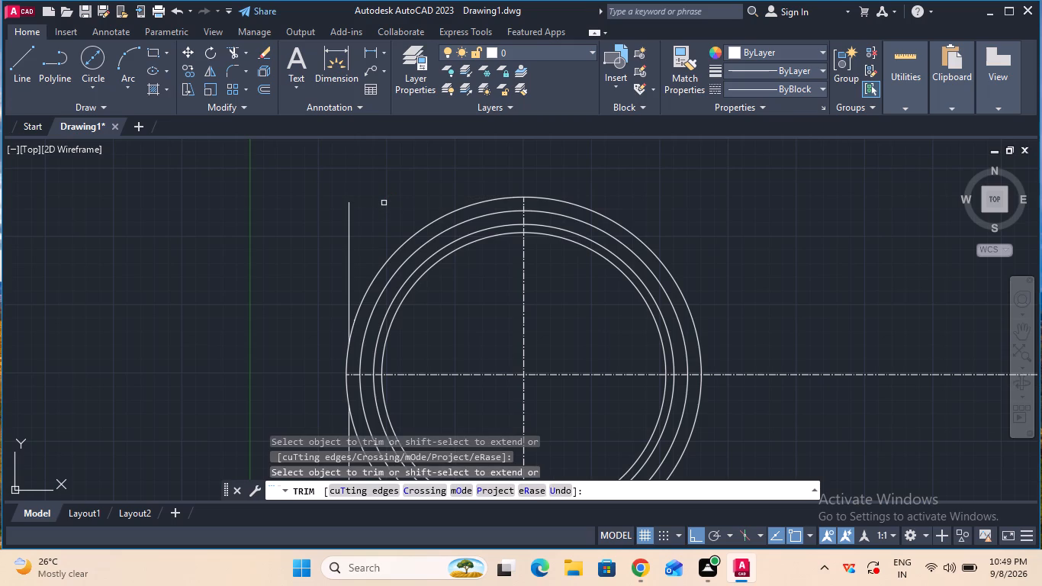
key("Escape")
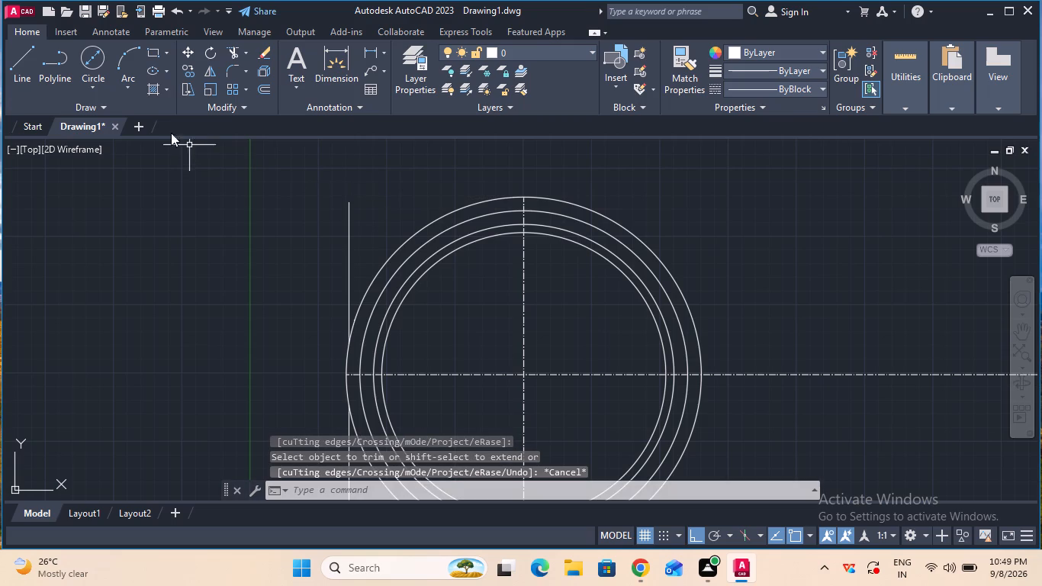
Draw a 20 mm horizontal line toward the circles from the top end of the vertical line.
left_click(27, 63)
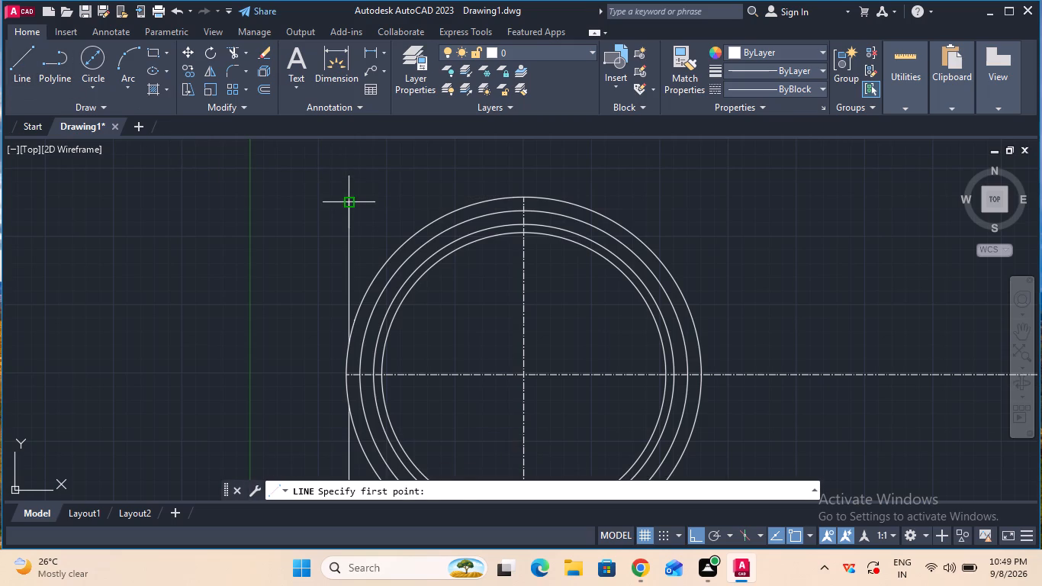
left_click(349, 201)
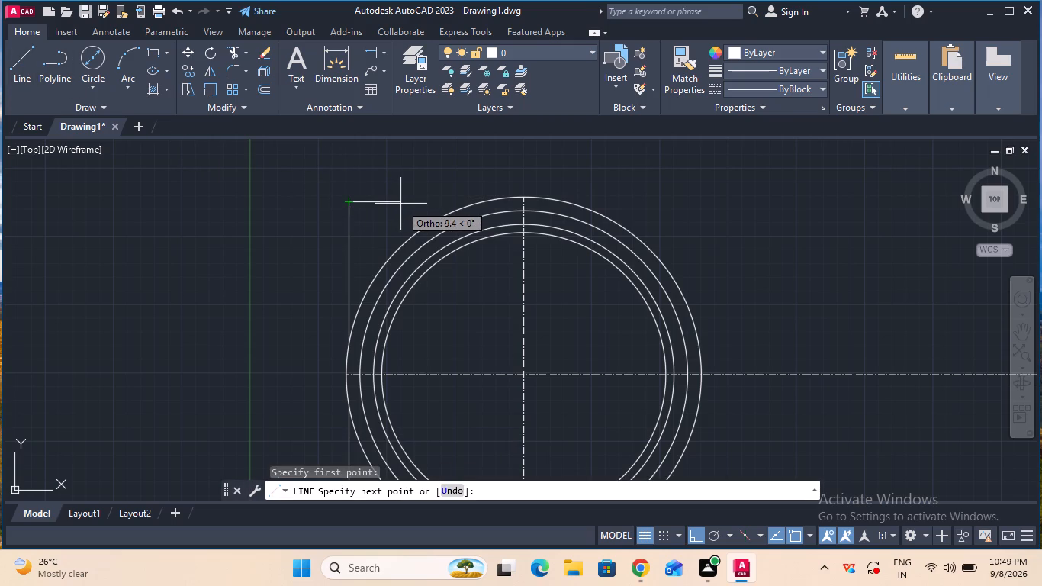
key("2")
key("0")
key("Return")
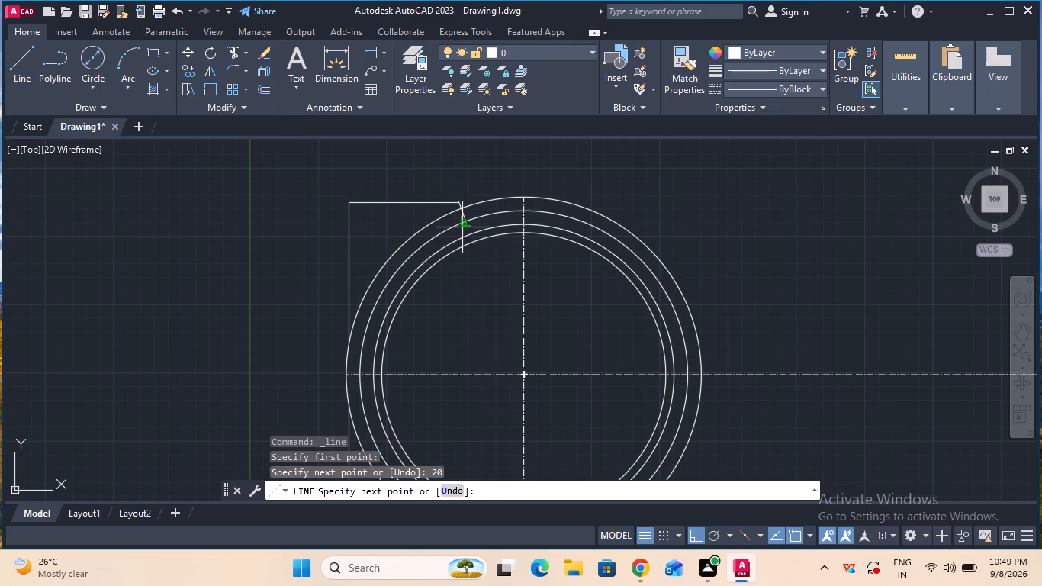
key("Escape")
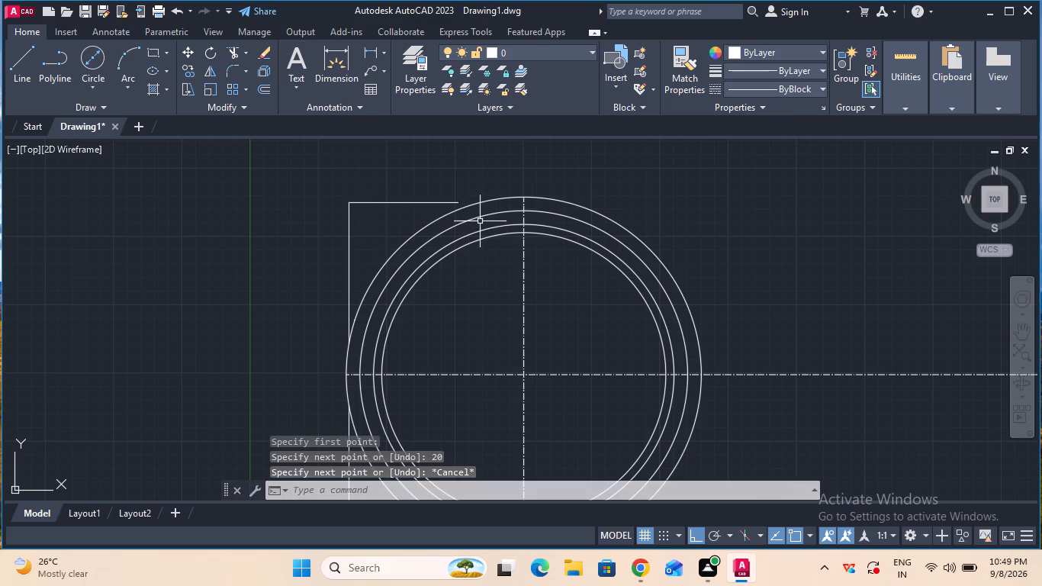
Extend the 20 mm top horizontal line across the 65 mm circle to its far upper-right crossing.
left_click(244, 56)
left_click(257, 107)
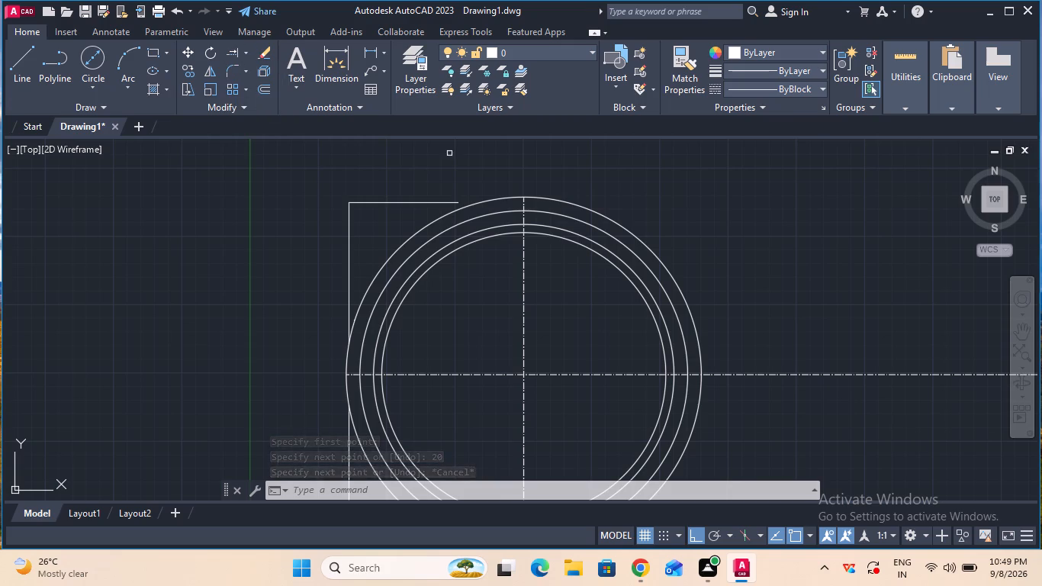
left_click(454, 202)
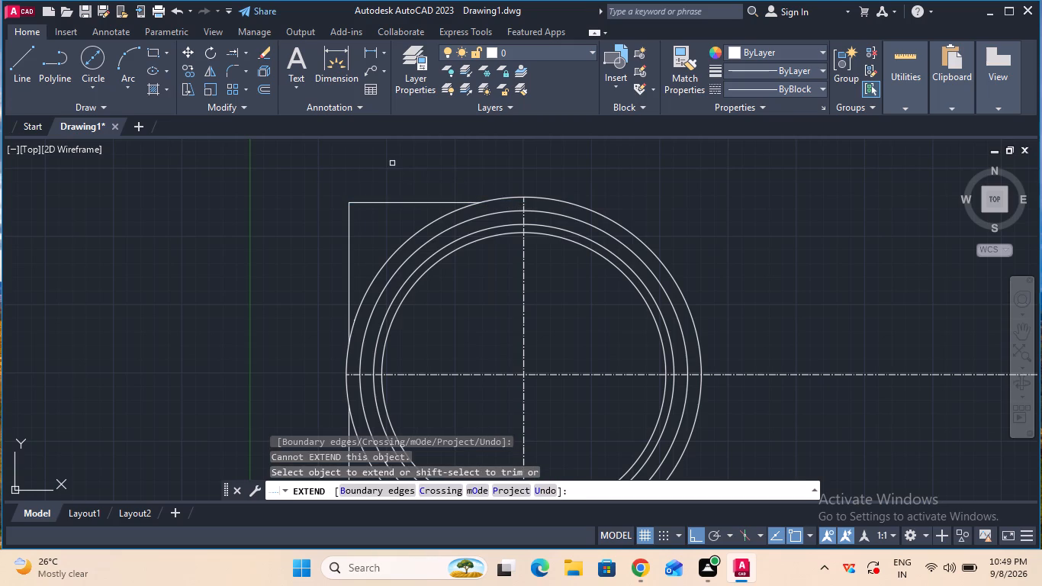
left_click(451, 204)
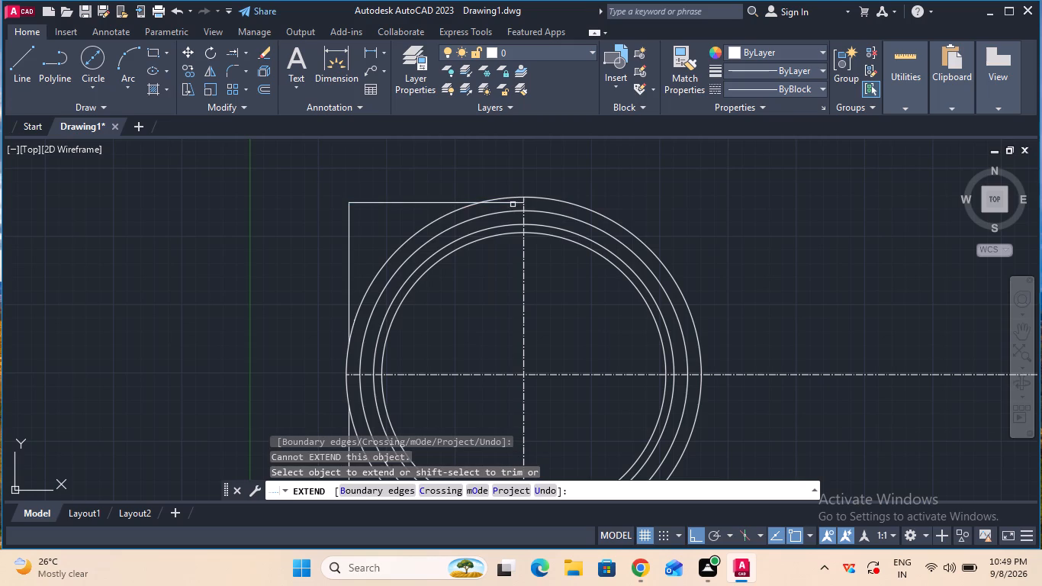
left_click(512, 203)
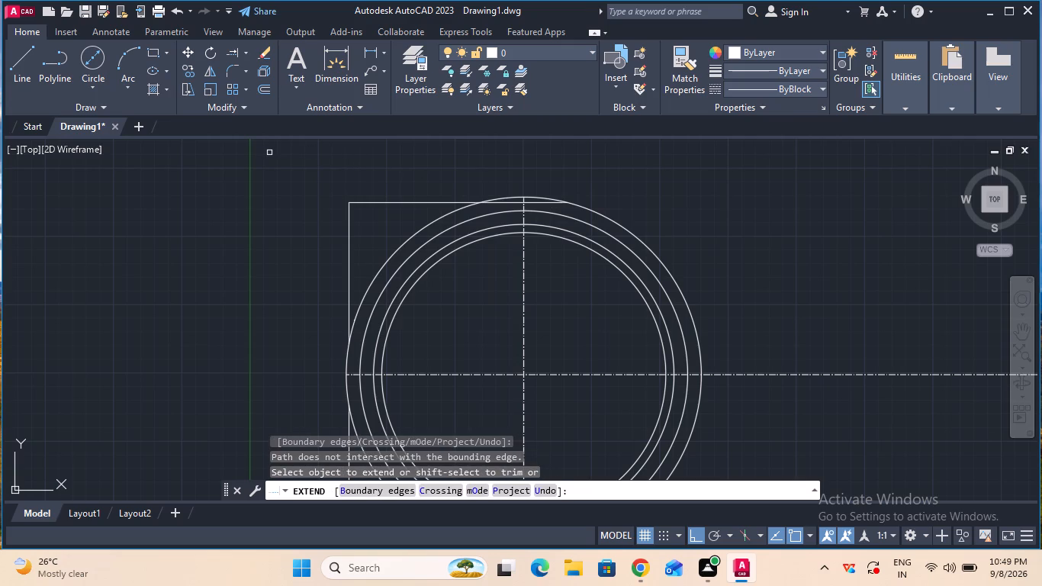
key("Escape")
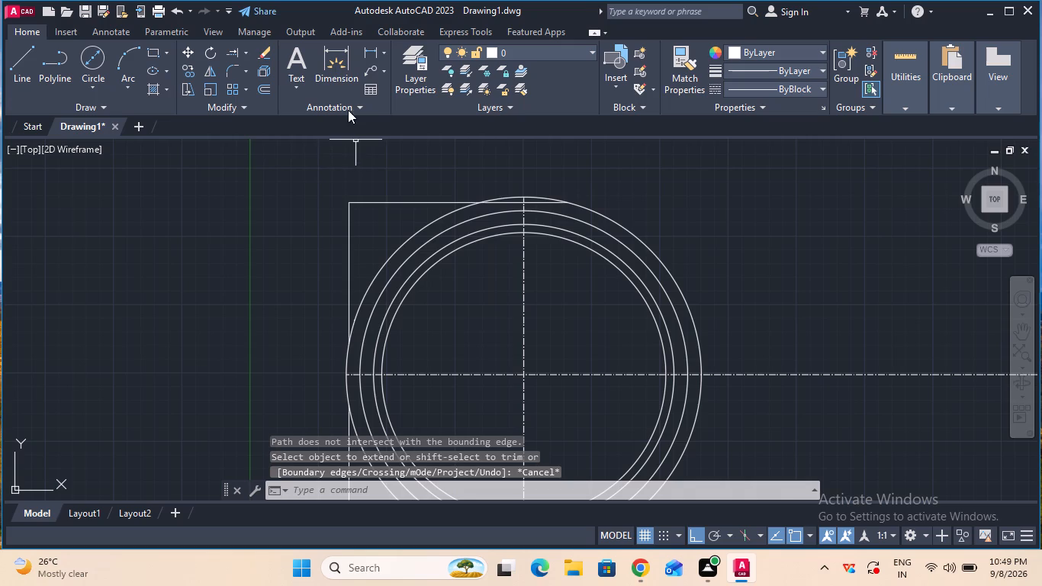
Measure the top line's chord inside the 65 mm circle and its portion from the corner to the circle.
left_click(366, 56)
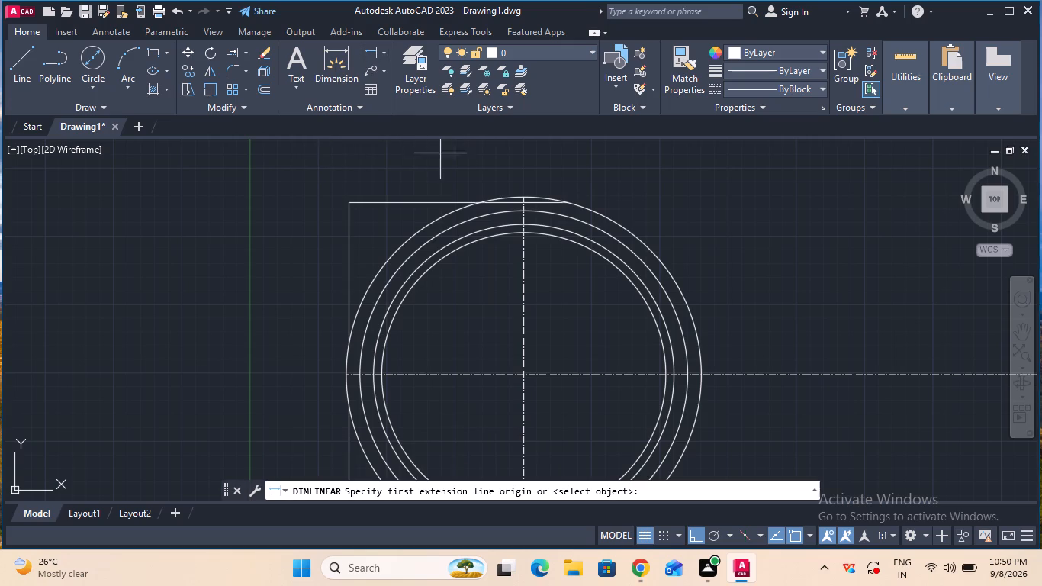
left_click(480, 203)
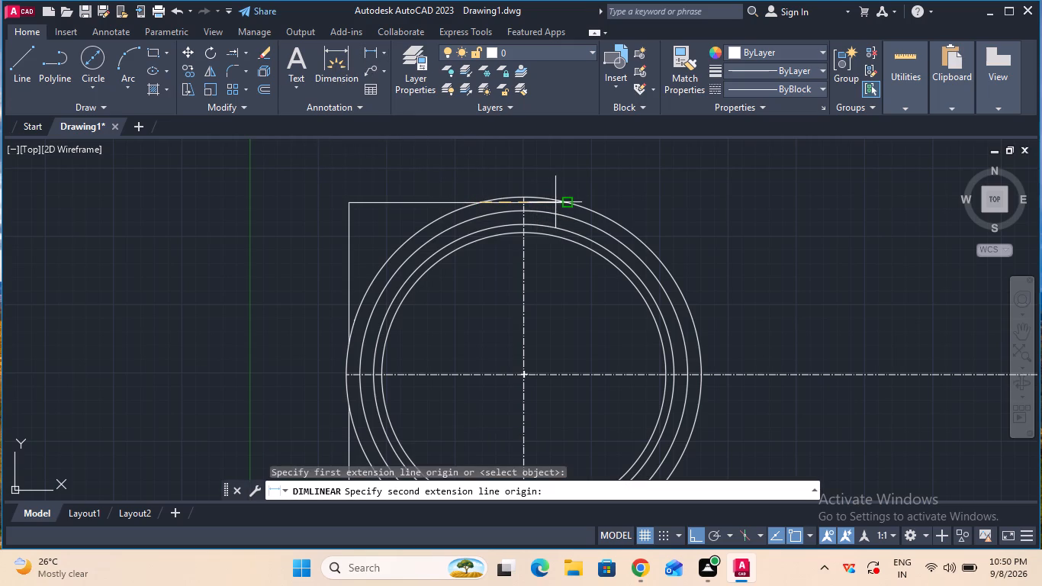
left_click(568, 202)
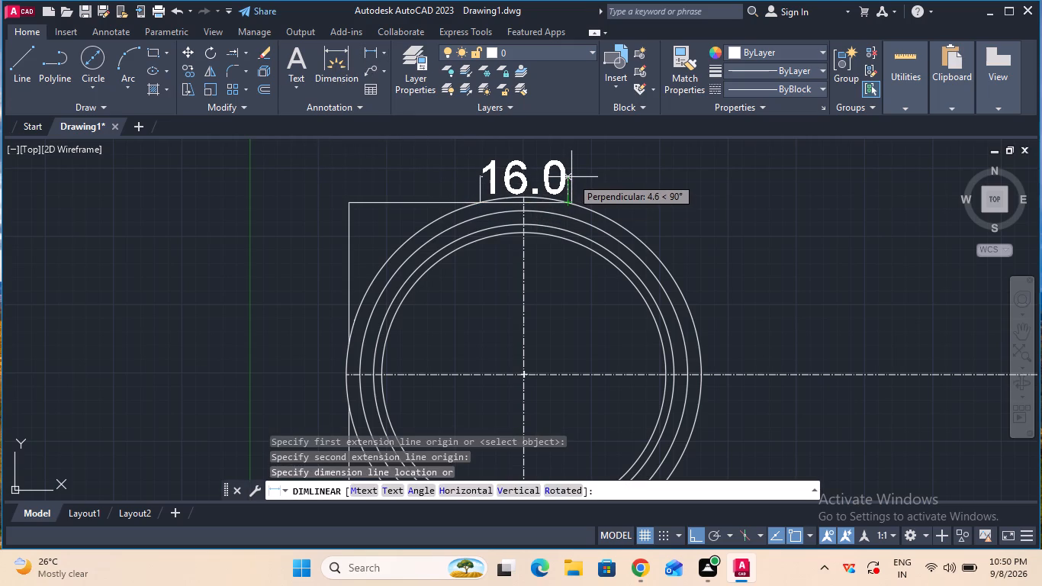
key("Escape")
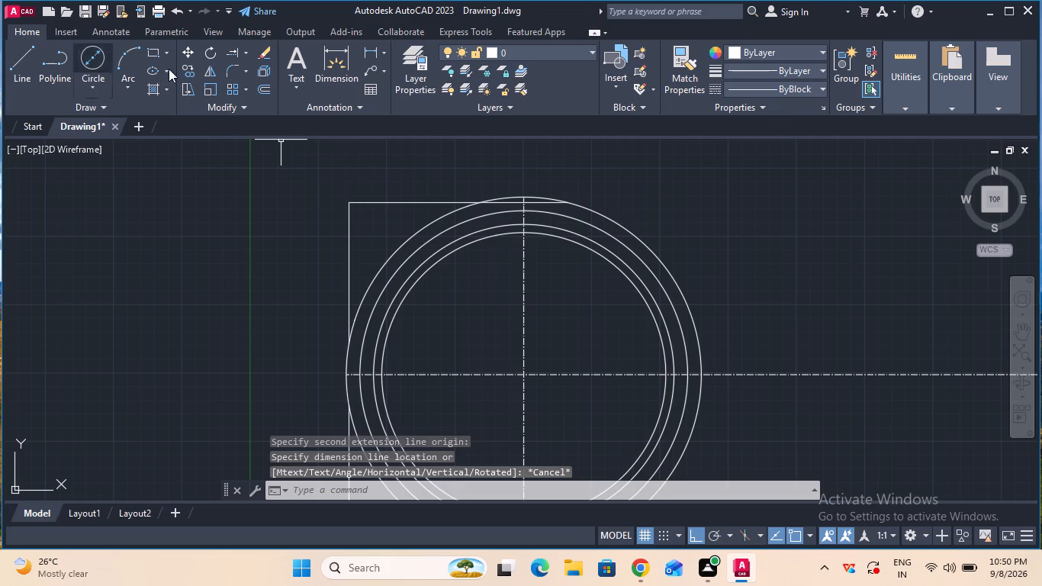
left_click(365, 57)
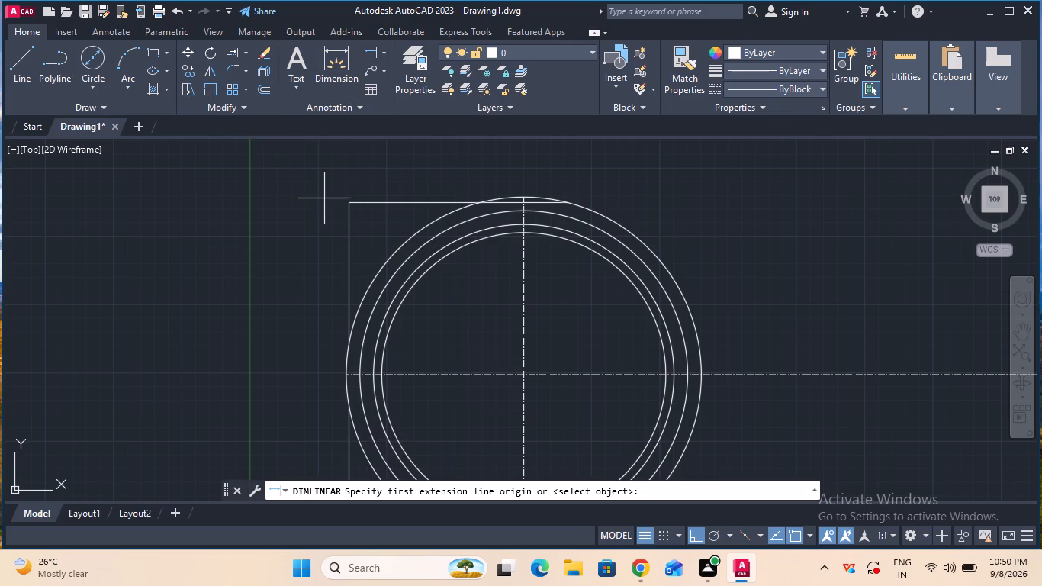
left_click(348, 200)
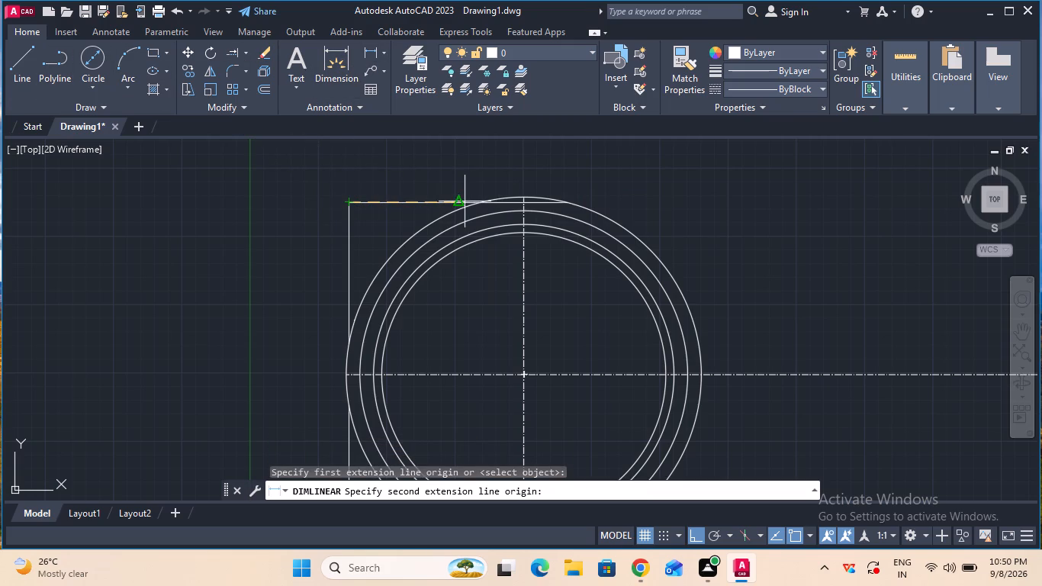
left_click(478, 202)
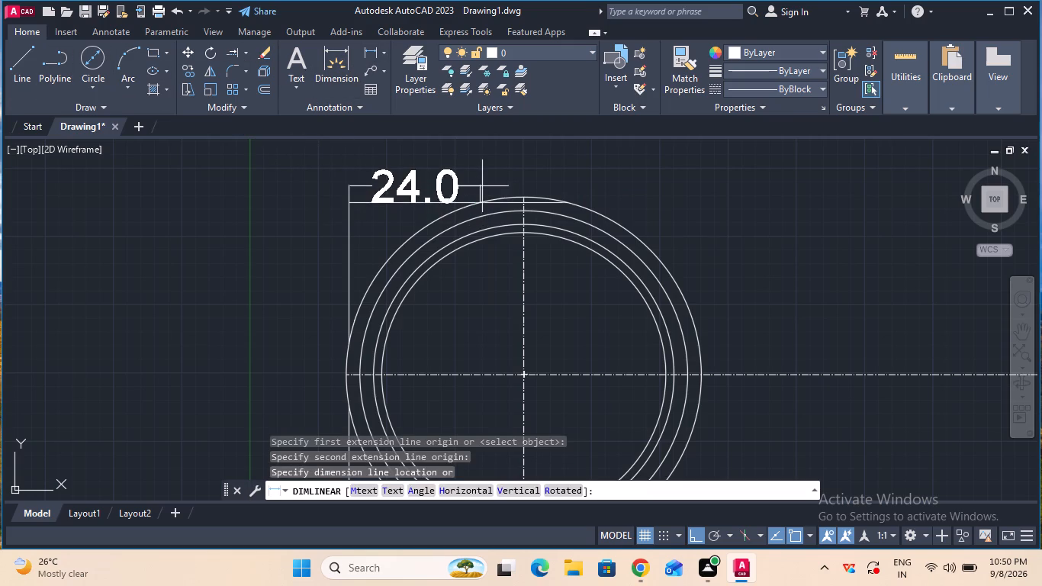
key("Escape")
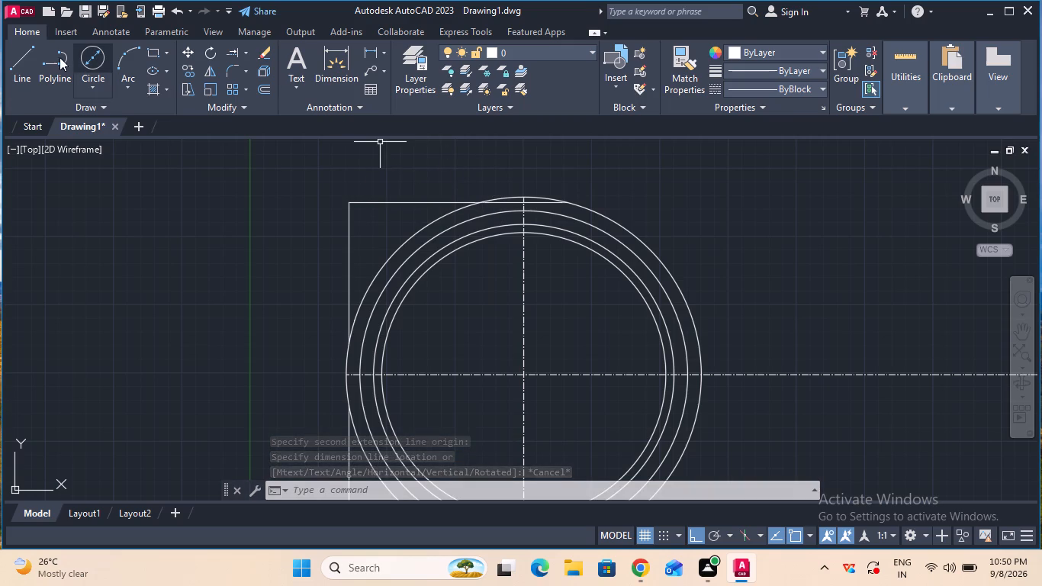
Draw a 100 mm horizontal line rightward from the top line's end on the 65 mm circle.
left_click(31, 60)
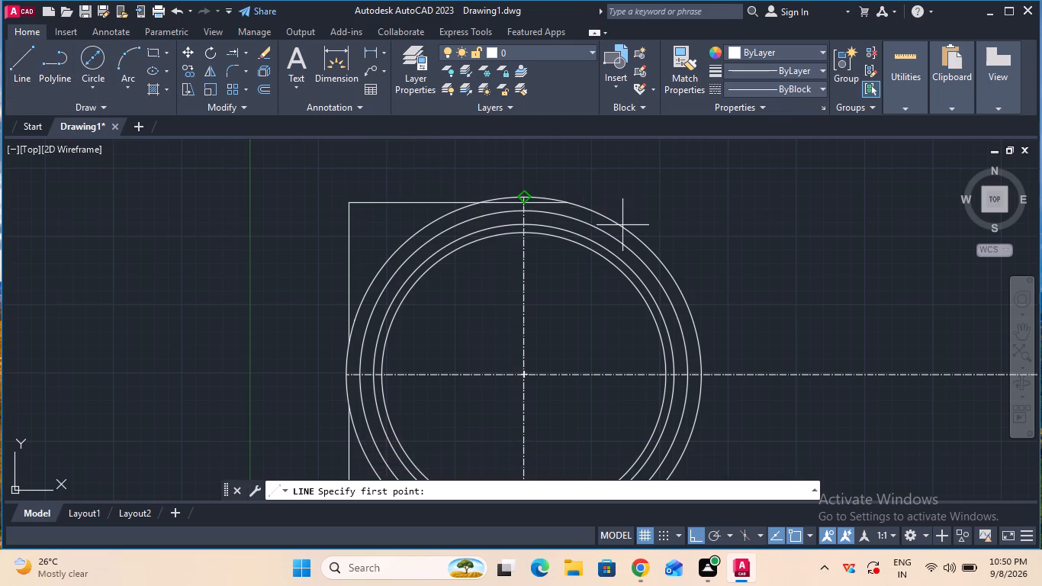
left_click(568, 206)
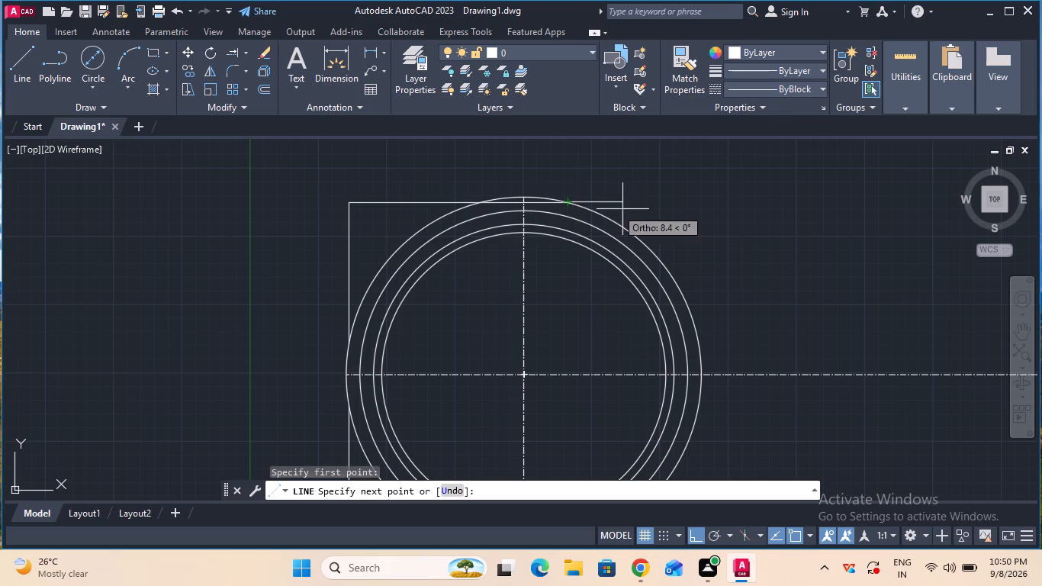
key("1")
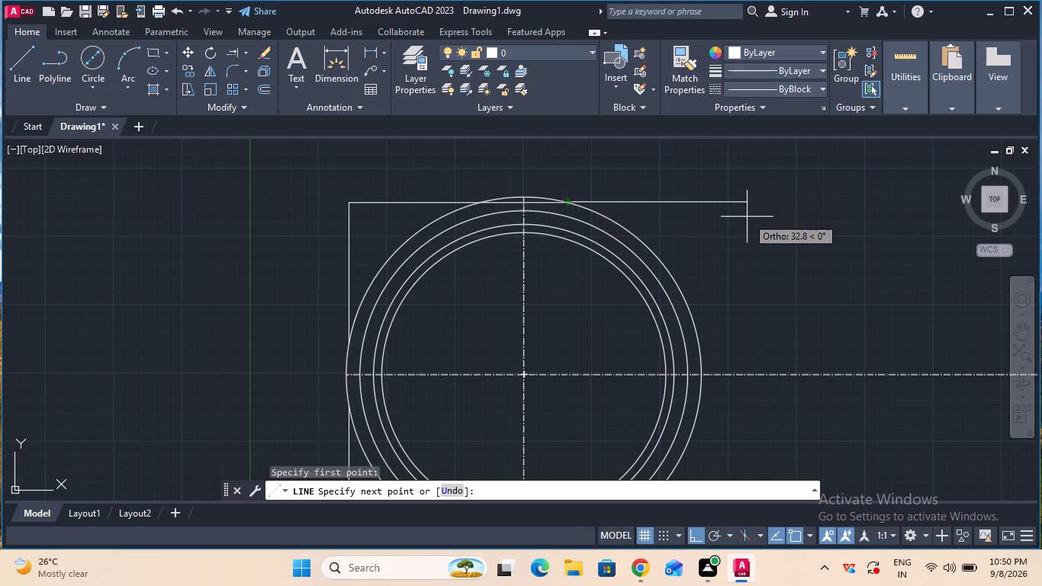
type("00")
key("Return")
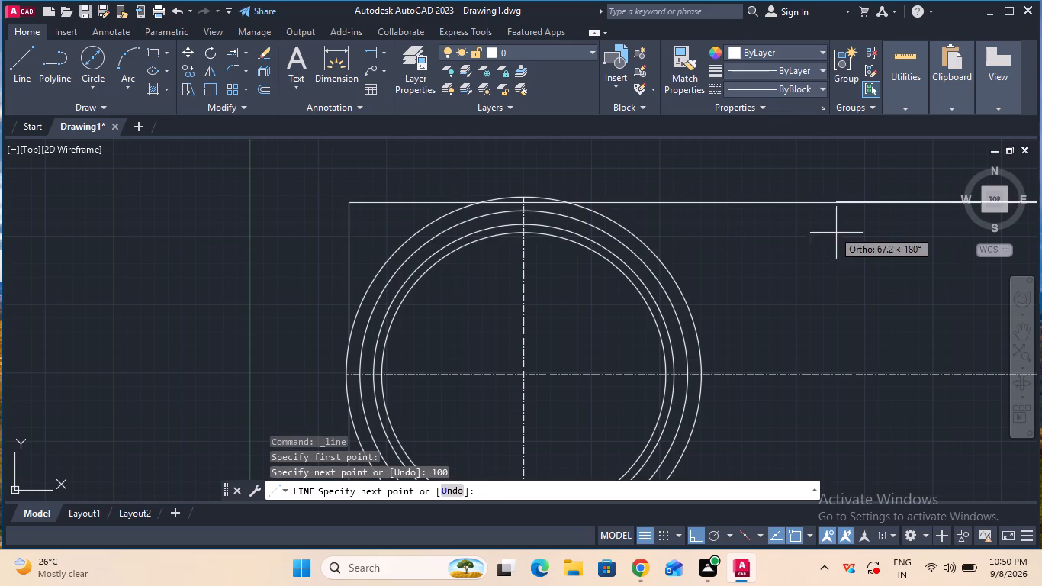
key("Escape")
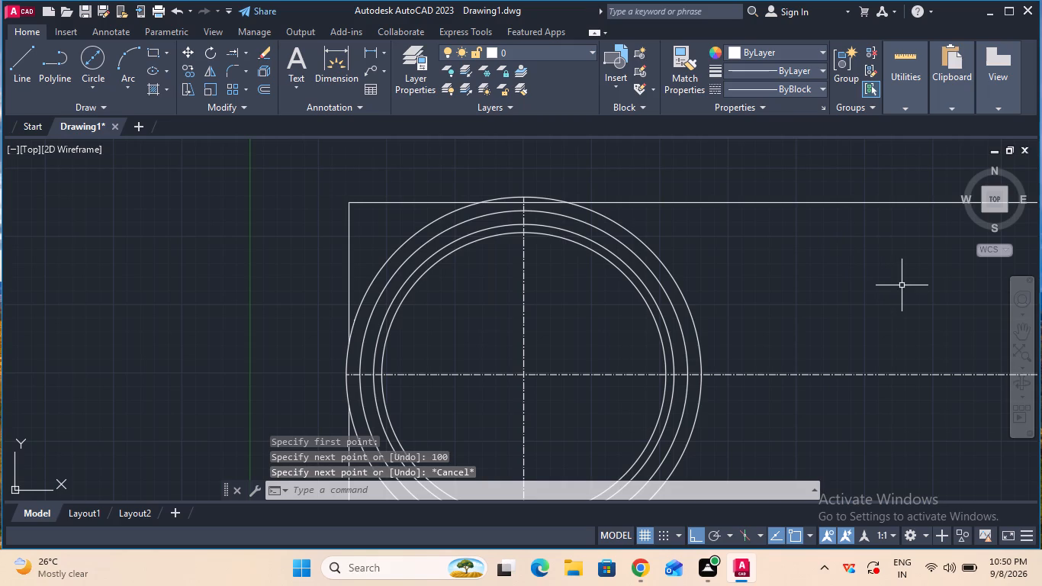
Draw a 63 mm vertical line downward from the right end of the long top horizontal line.
scroll(905, 285, "down", 2, "ctrl")
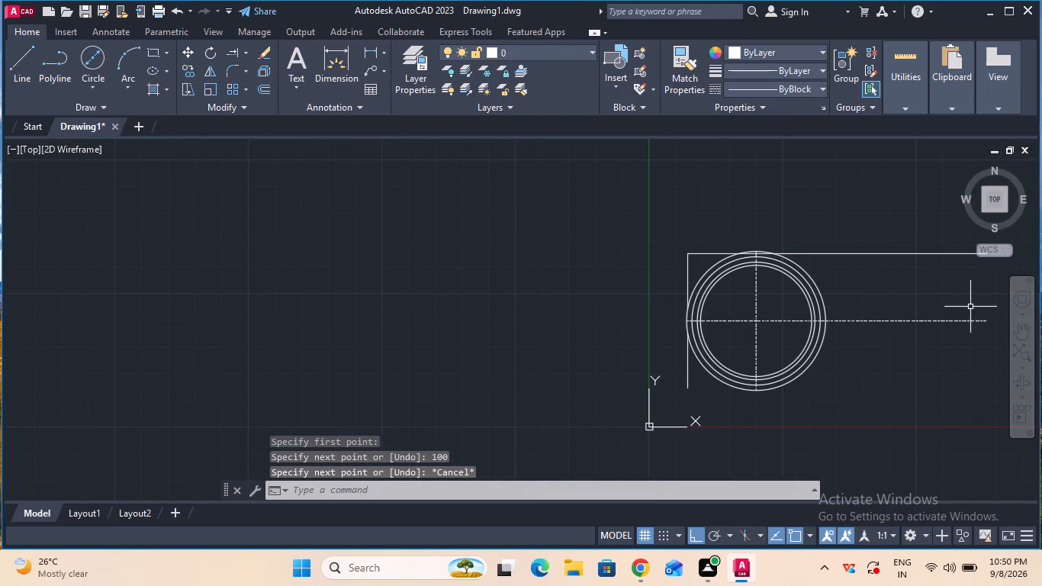
scroll(975, 295, "up", 1, "ctrl")
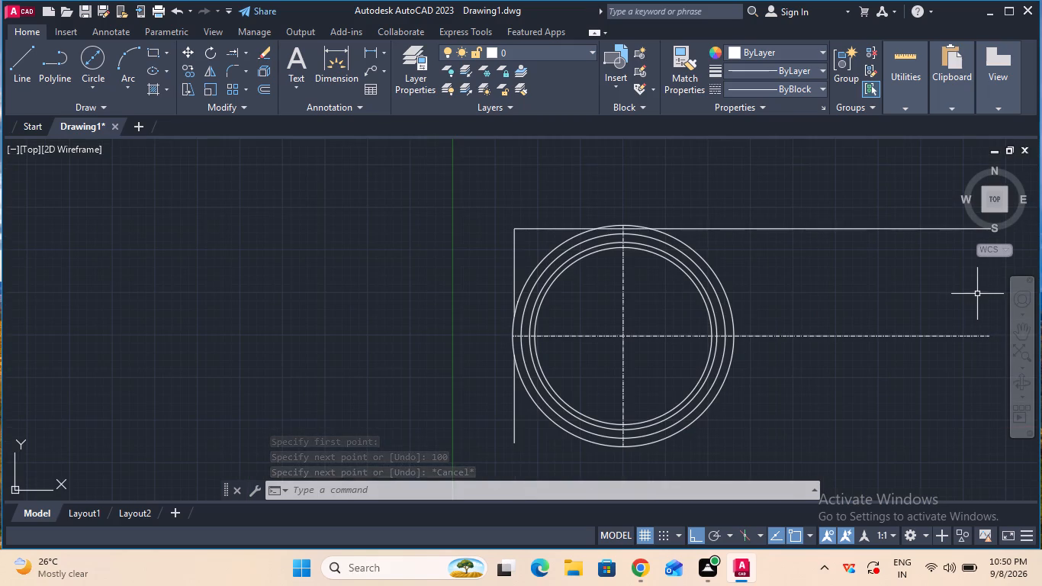
left_click(1024, 343)
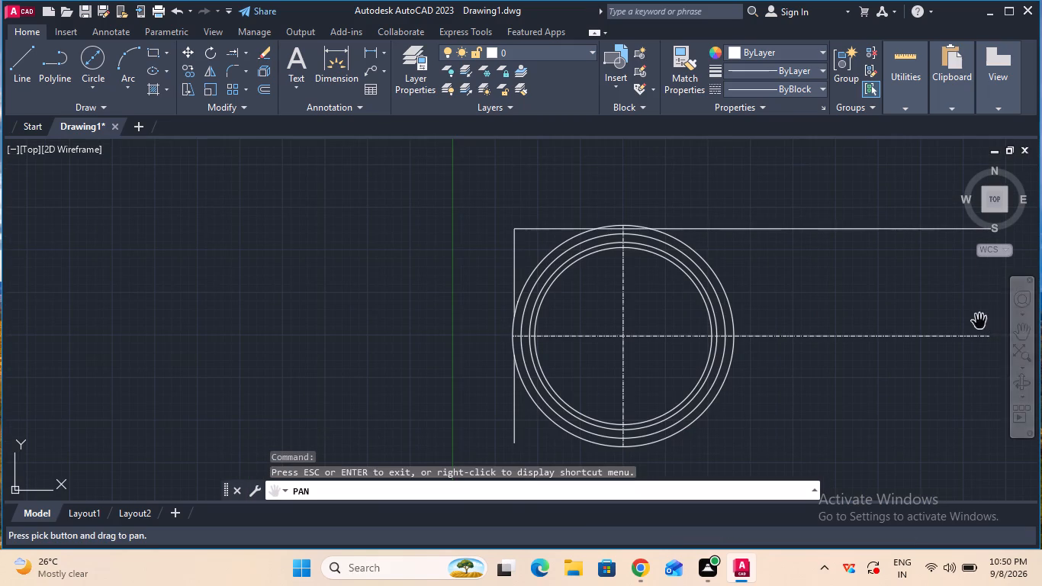
left_click_drag(978, 321, 912, 307)
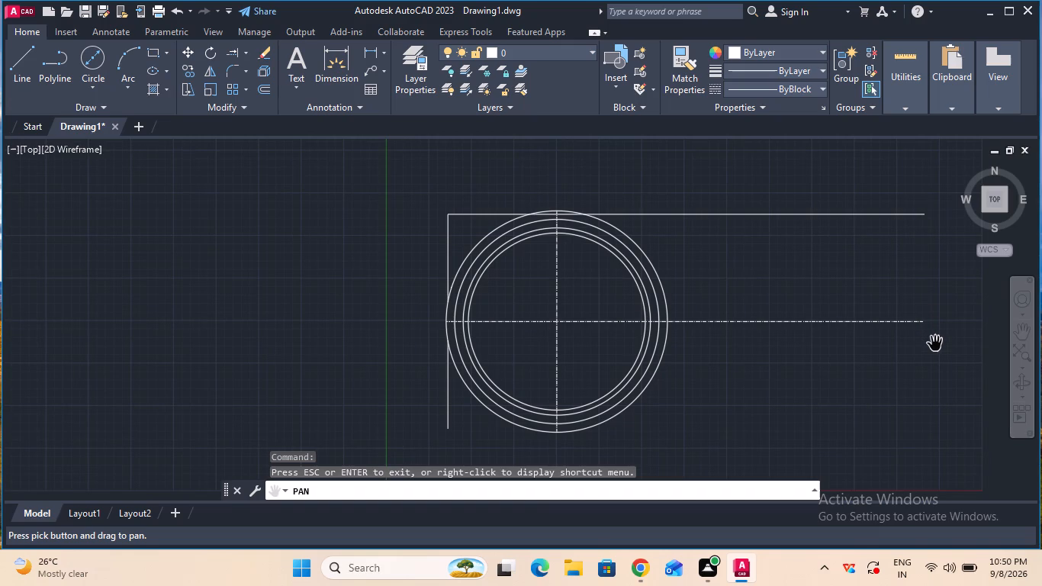
key("Escape")
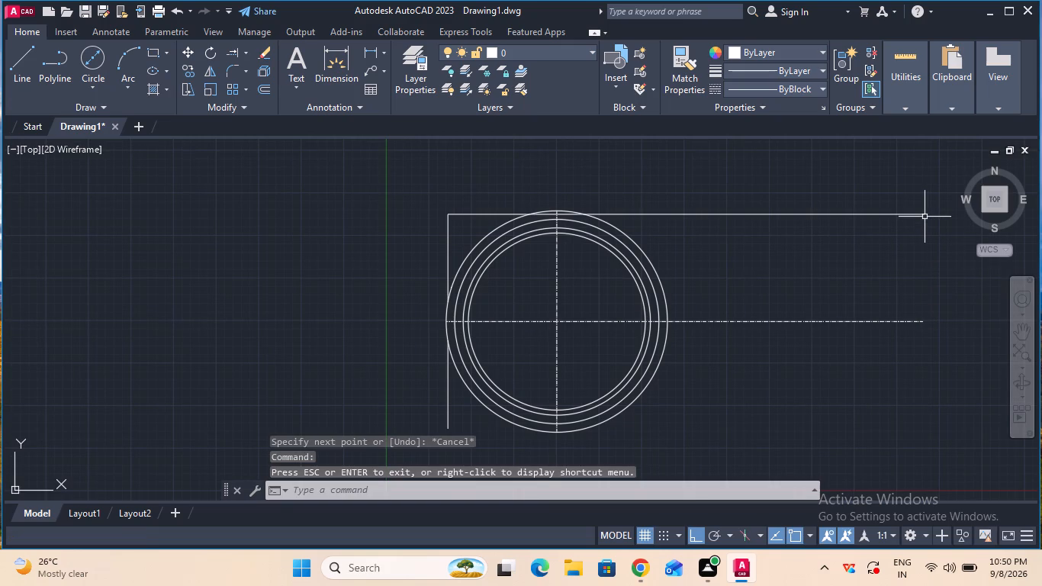
left_click(14, 65)
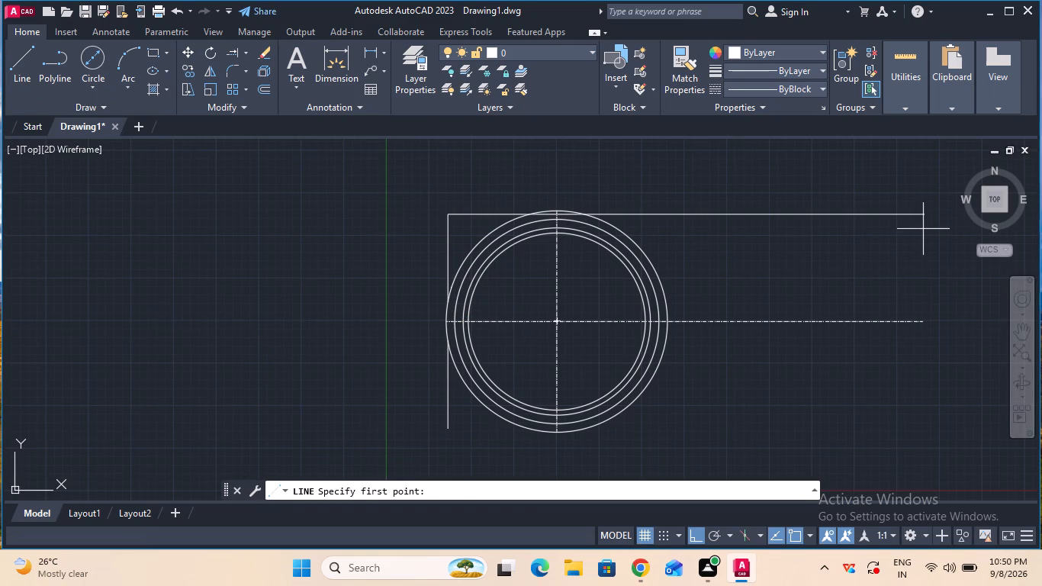
left_click(924, 219)
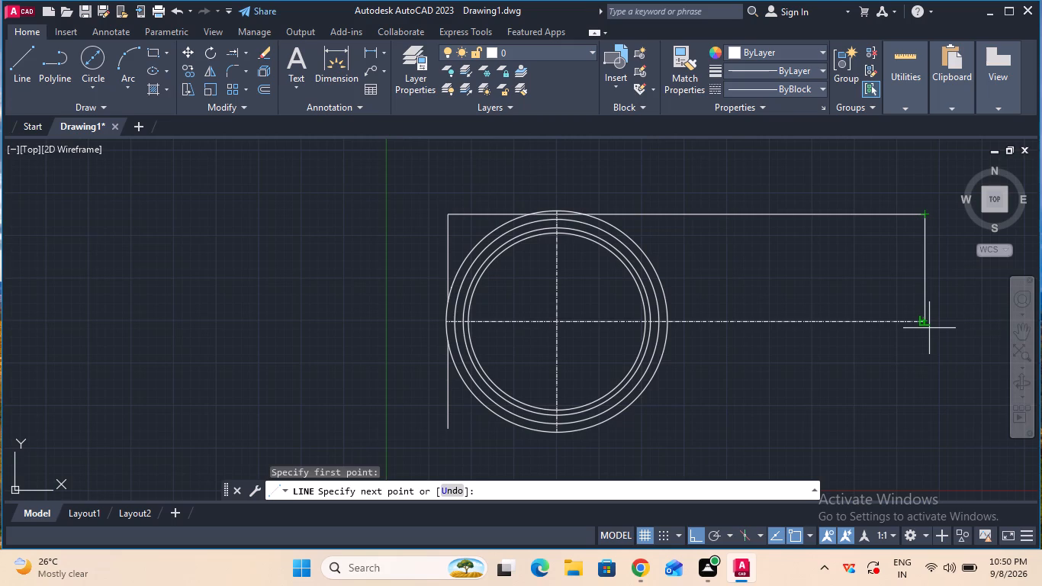
type("63")
key("Return")
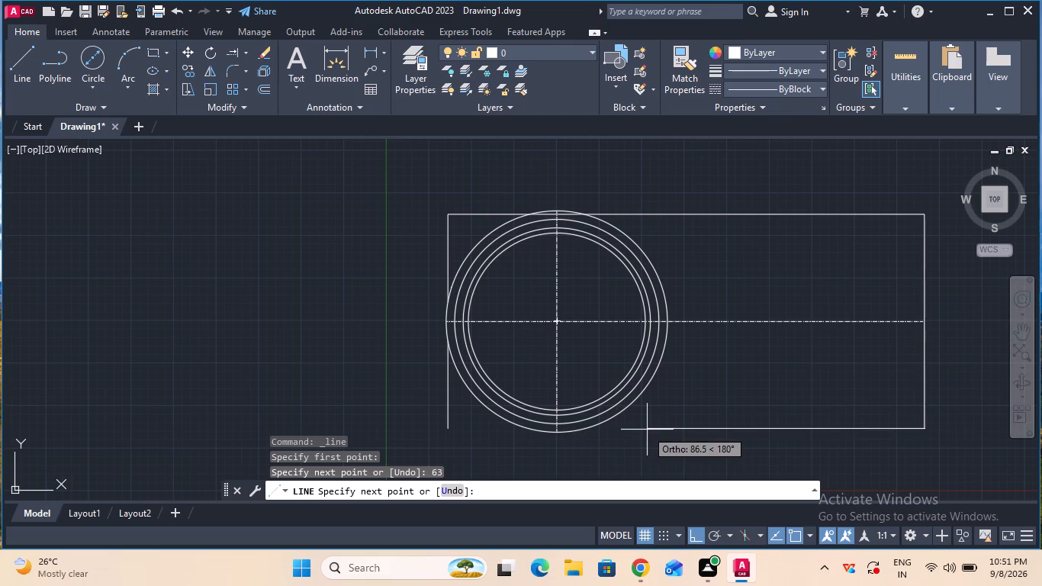
key("Escape")
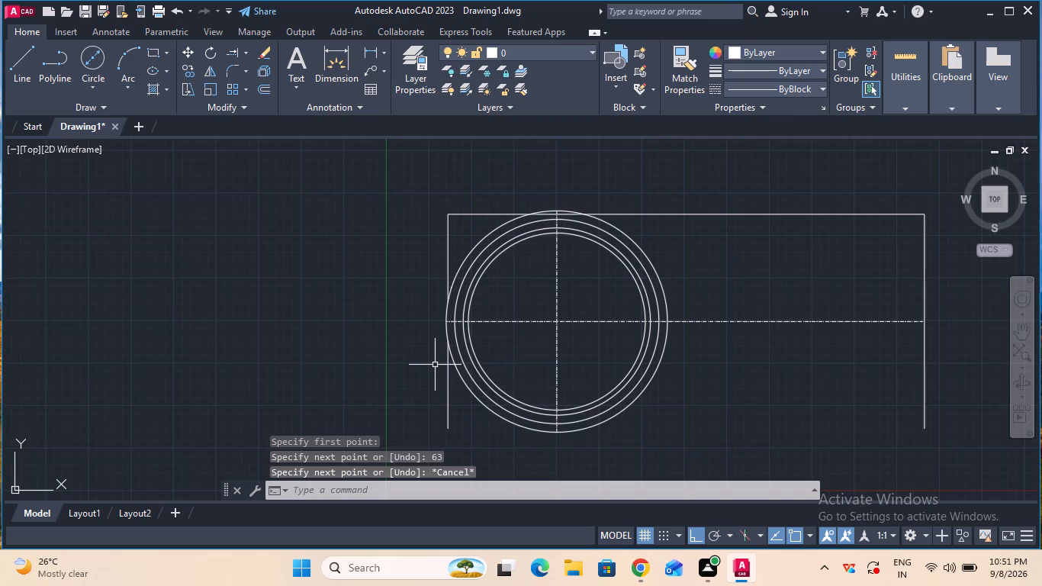
Draw a 20 mm horizontal line toward the circles from the bottom end of the left vertical line.
left_click(21, 87)
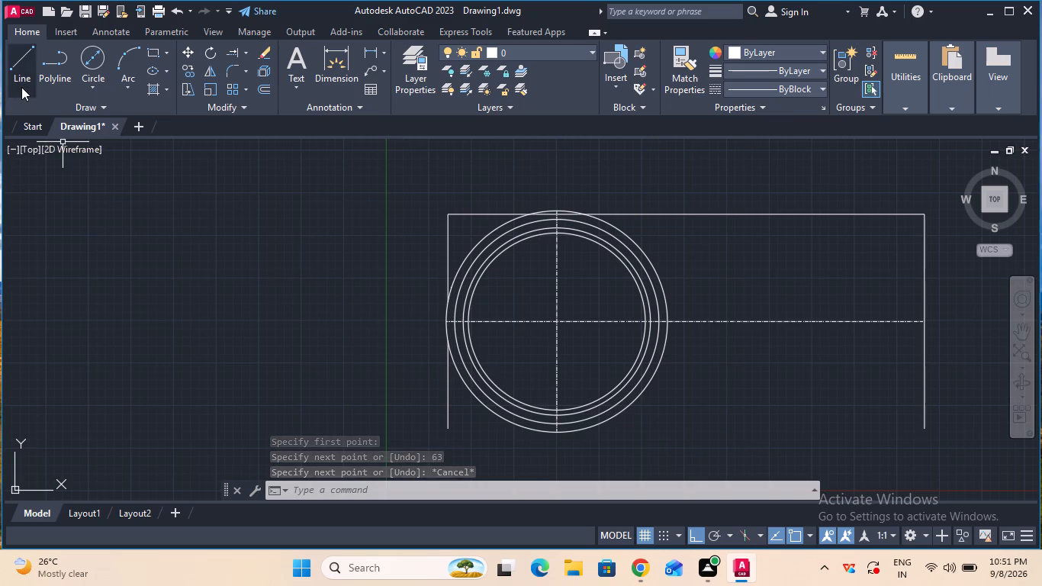
left_click(447, 430)
type("20")
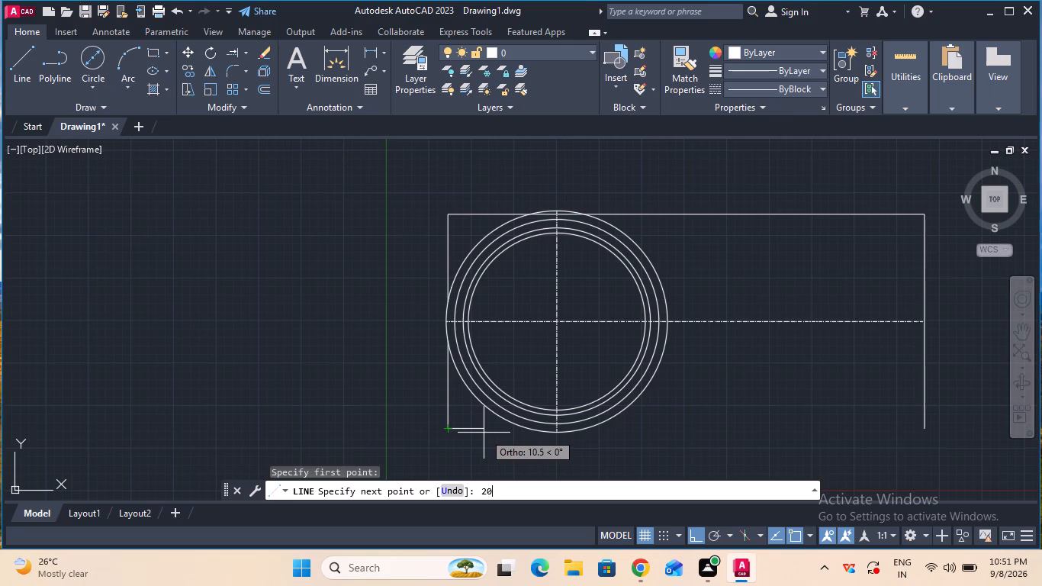
key("Return")
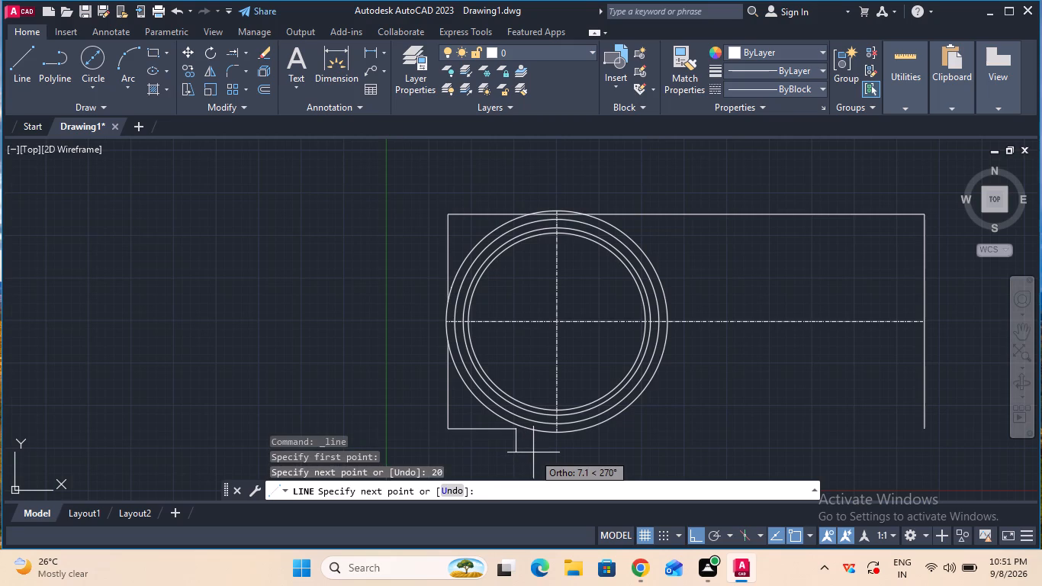
key("Escape")
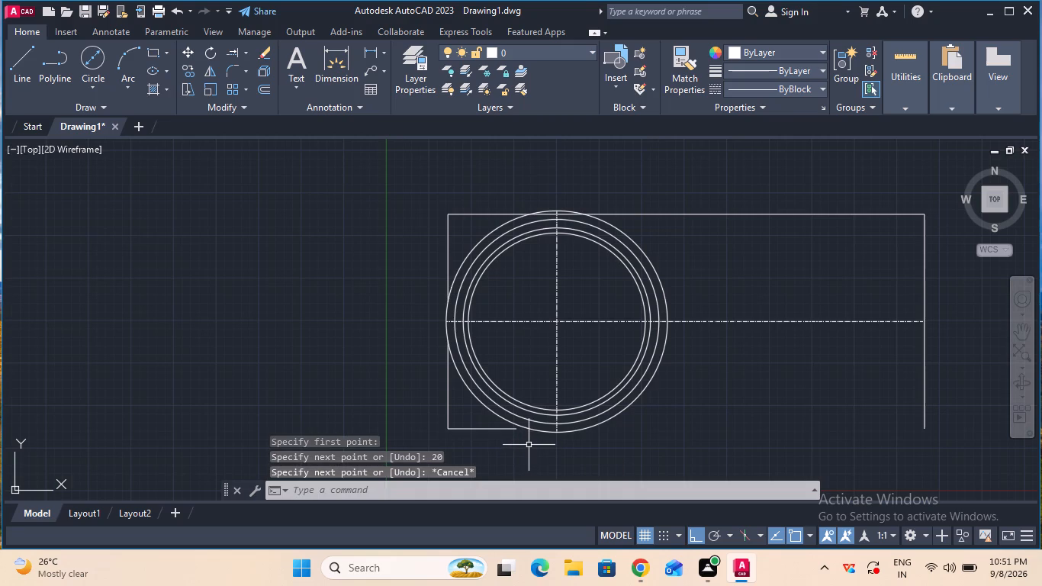
Extend the 20 mm bottom horizontal line across the circles to the right vertical line.
left_click(235, 53)
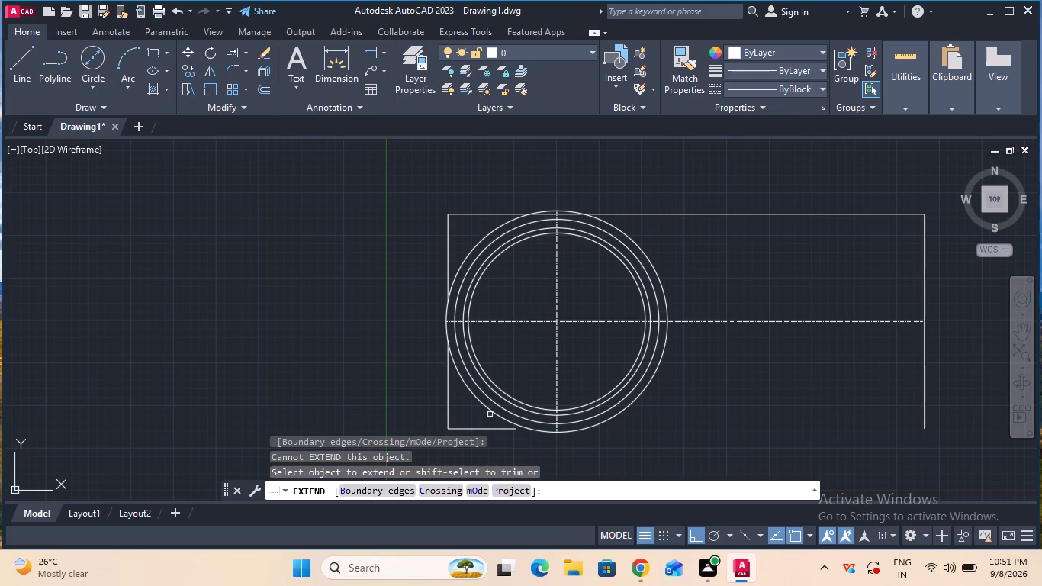
left_click(501, 429)
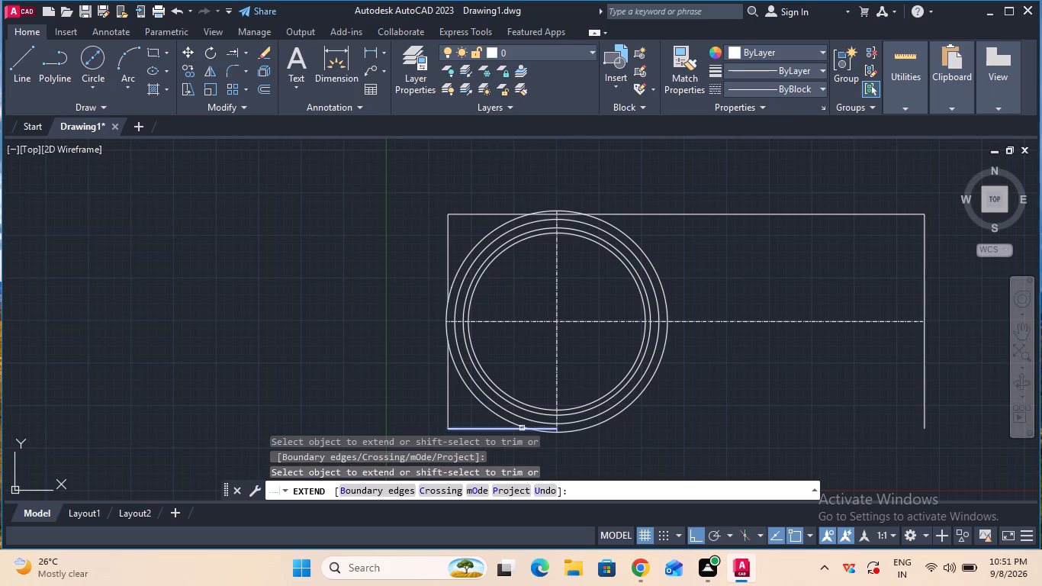
left_click(523, 428)
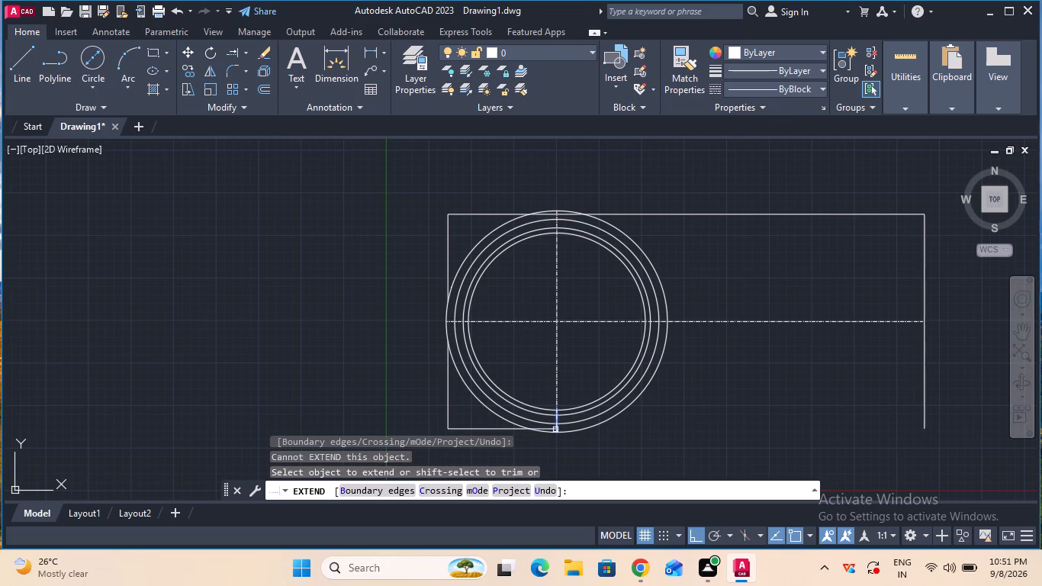
left_click(552, 430)
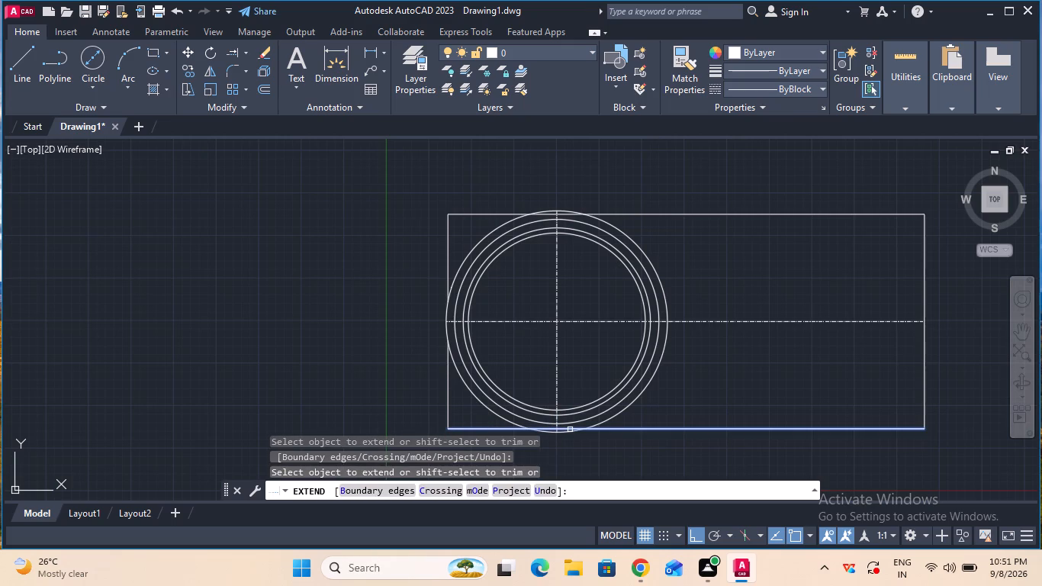
left_click(570, 430)
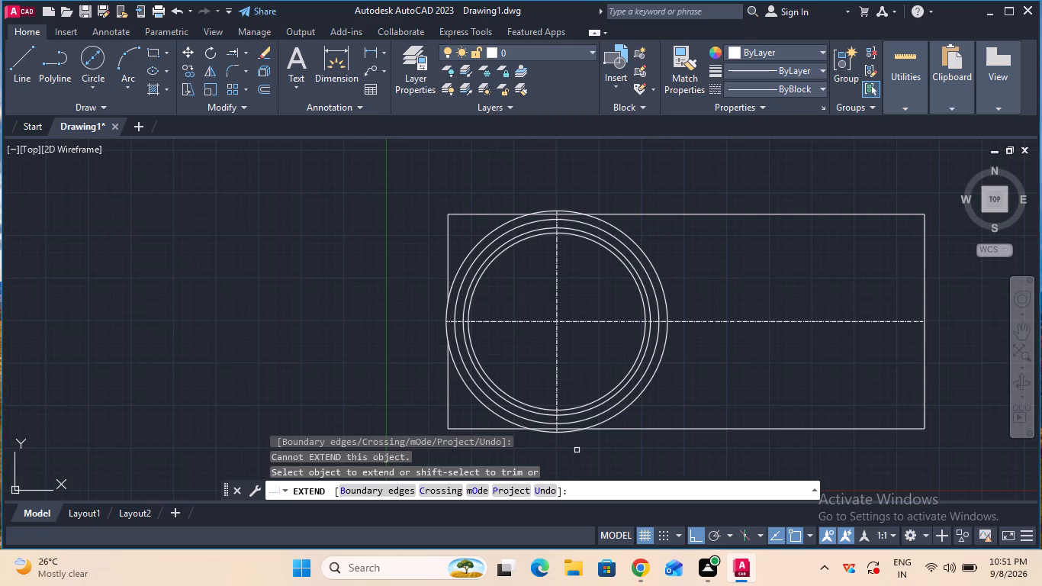
key("Escape")
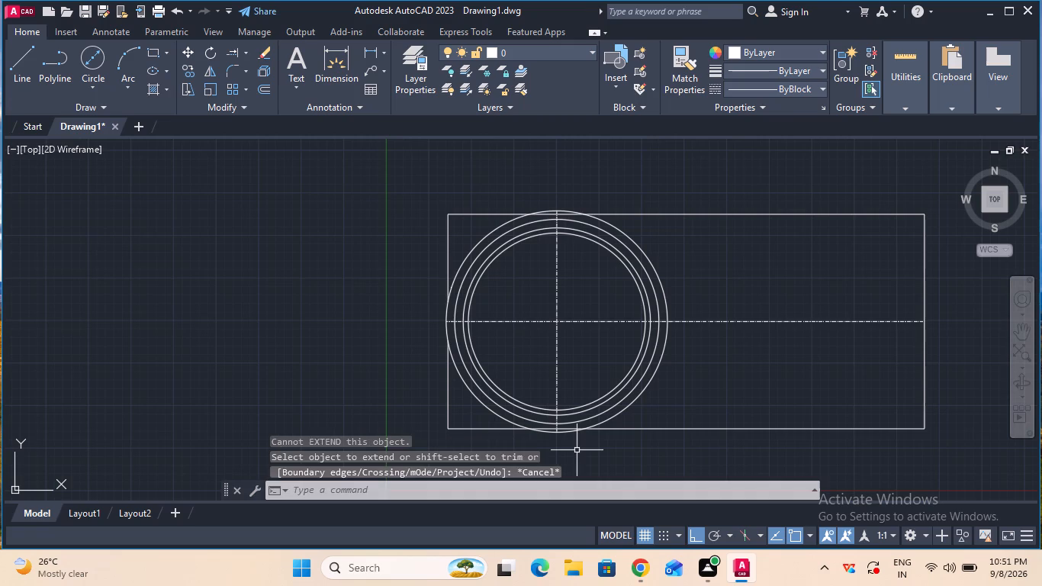
Trim away the portions of the top and bottom horizontal lines that lie inside the 65 mm circle.
left_click(248, 53)
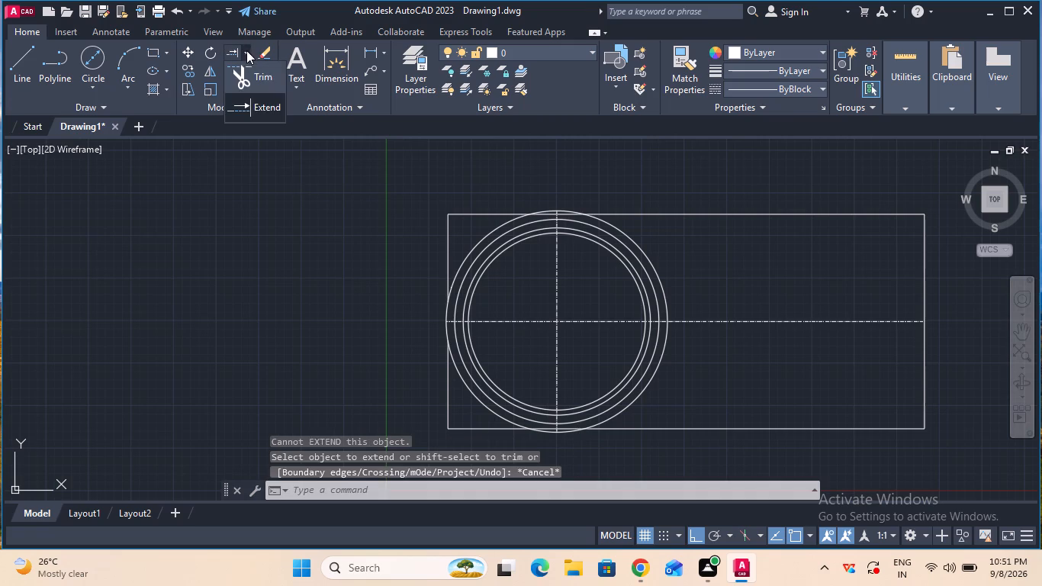
left_click(249, 80)
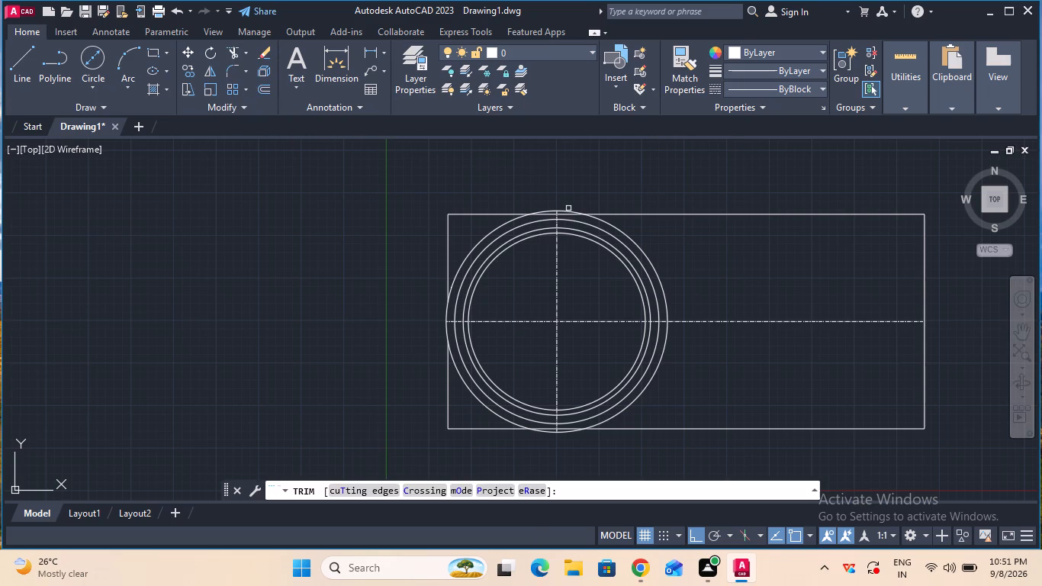
scroll(568, 208, "up", 2, "ctrl")
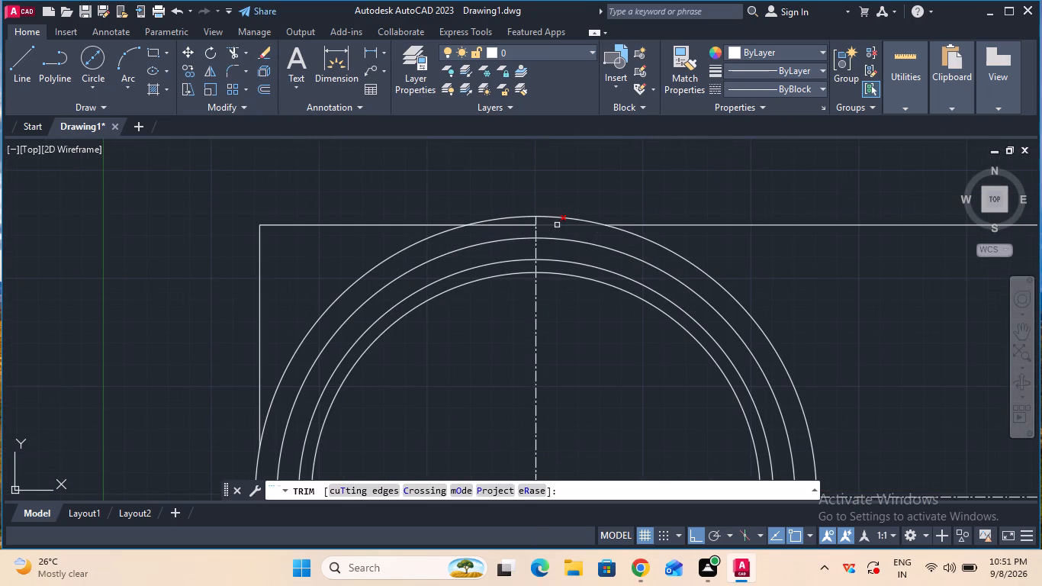
left_click(557, 225)
left_click(505, 224)
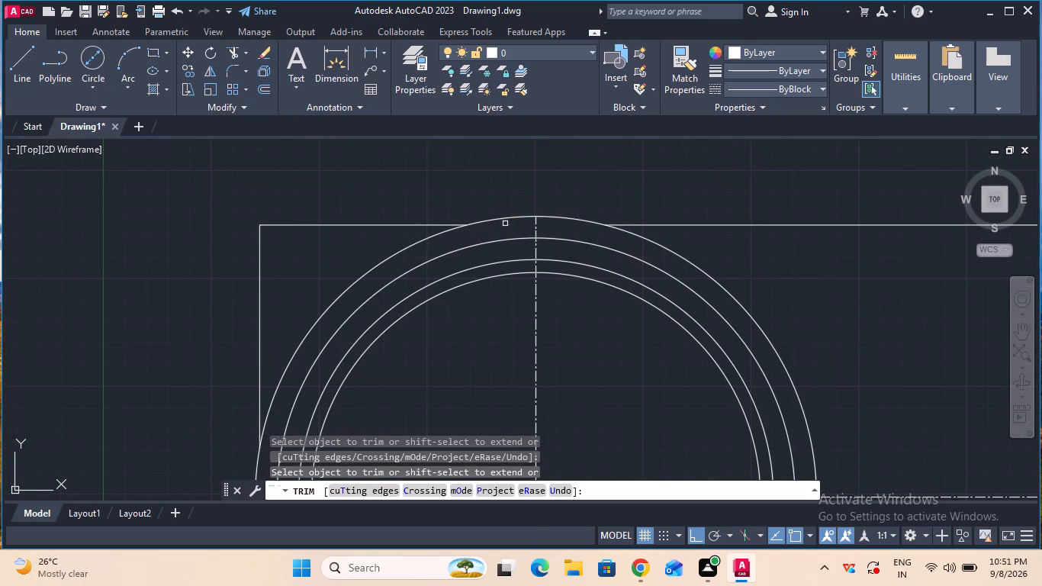
scroll(622, 211, "down", 1, "ctrl")
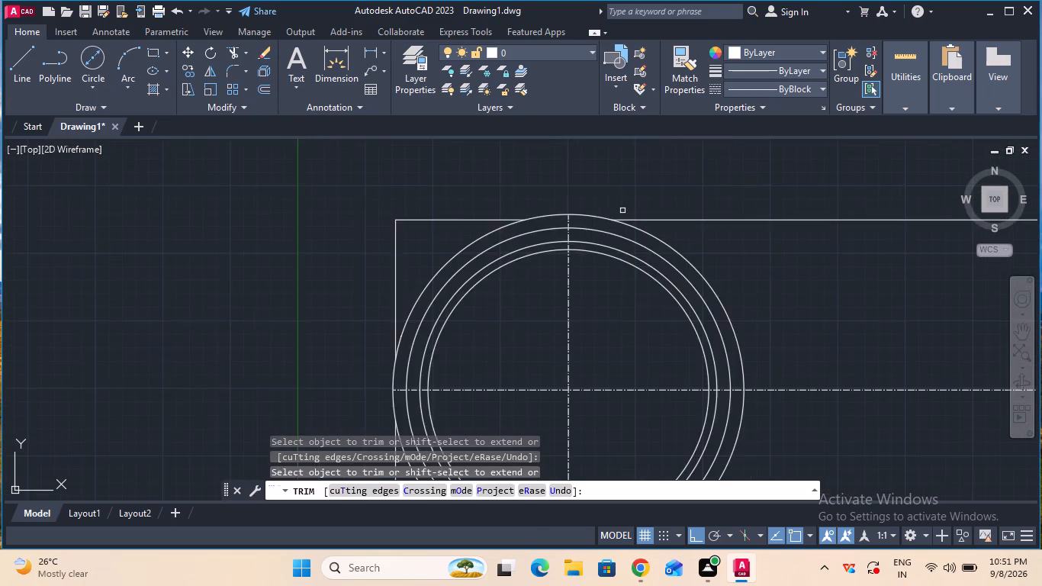
scroll(622, 211, "down", 1, "ctrl")
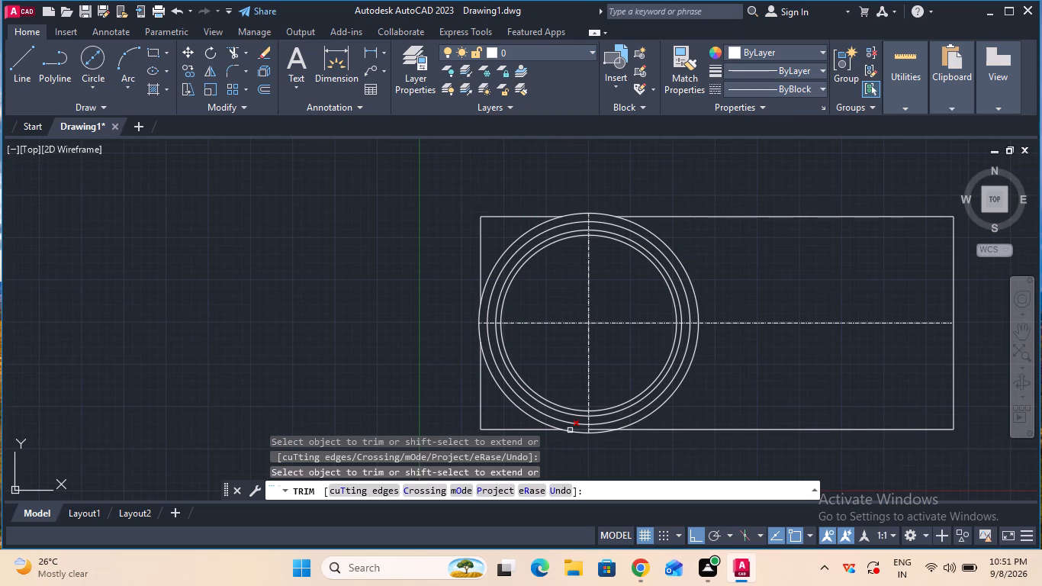
left_click(571, 430)
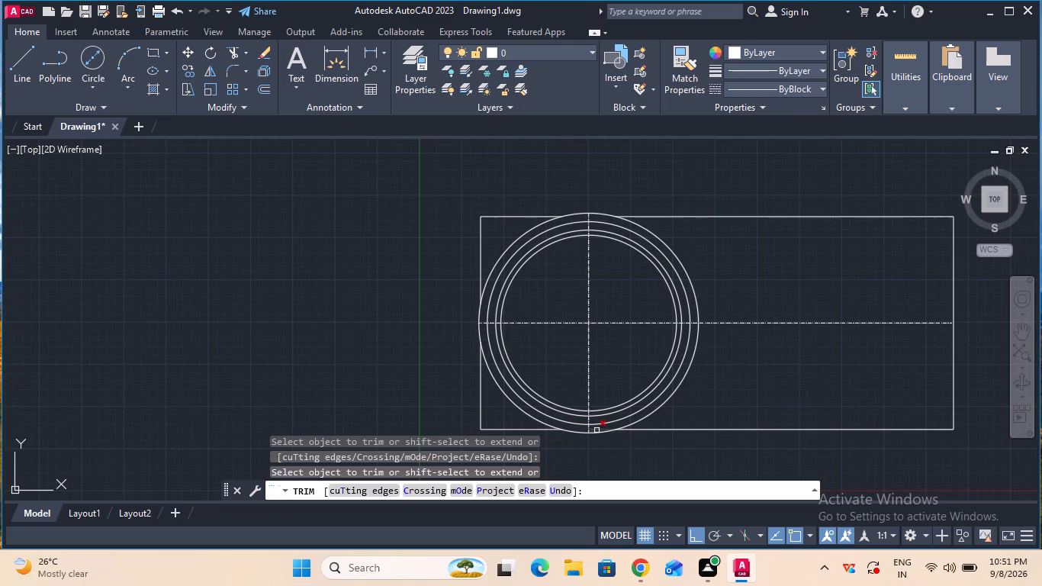
left_click(597, 430)
key("Escape")
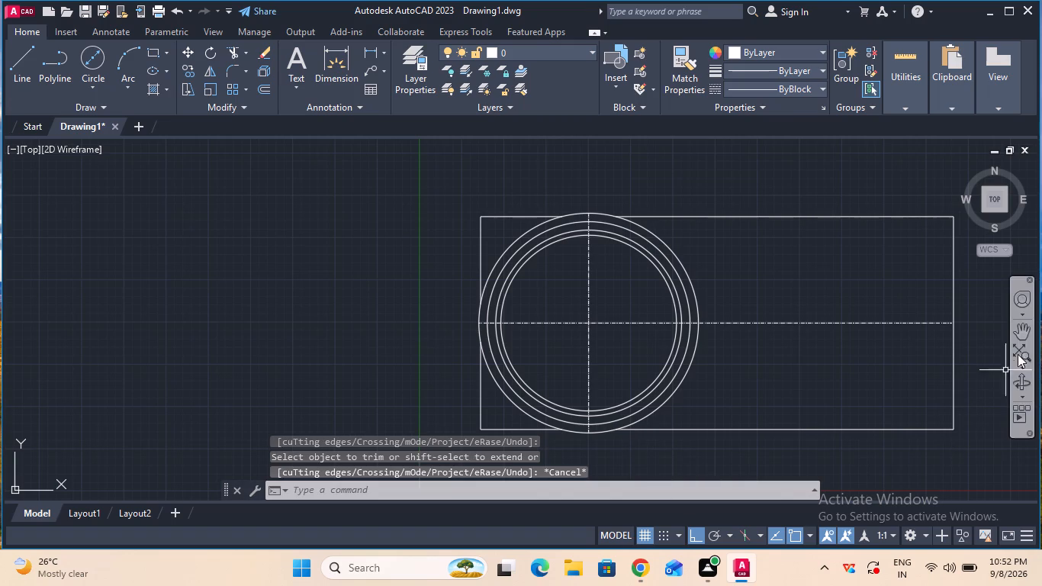
Draw a 10 mm horizontal line outward to the right from where the centerline meets the right vertical line.
left_click(1024, 335)
left_click_drag(957, 361, 823, 348)
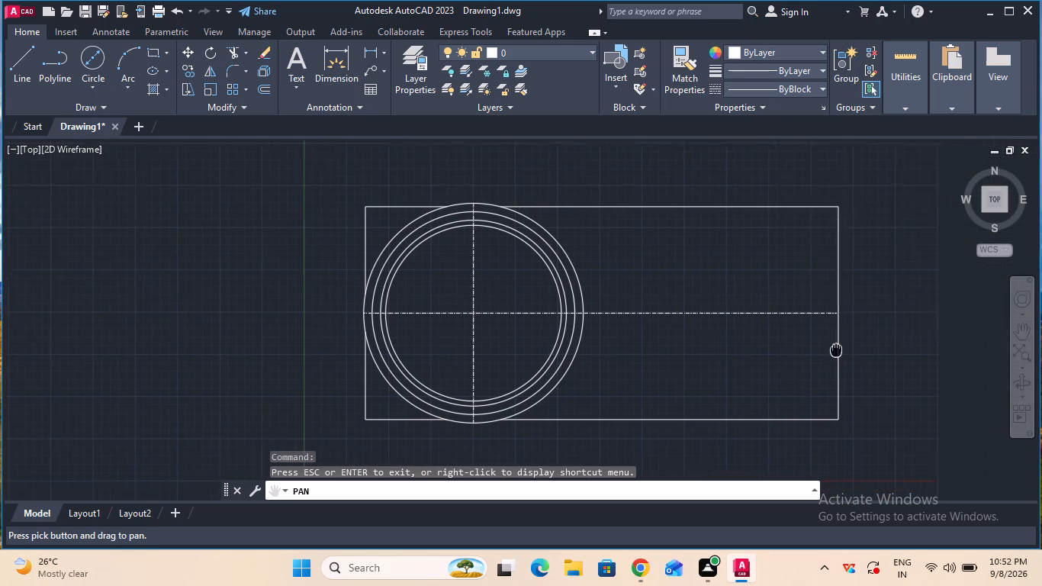
left_click_drag(823, 348, 815, 348)
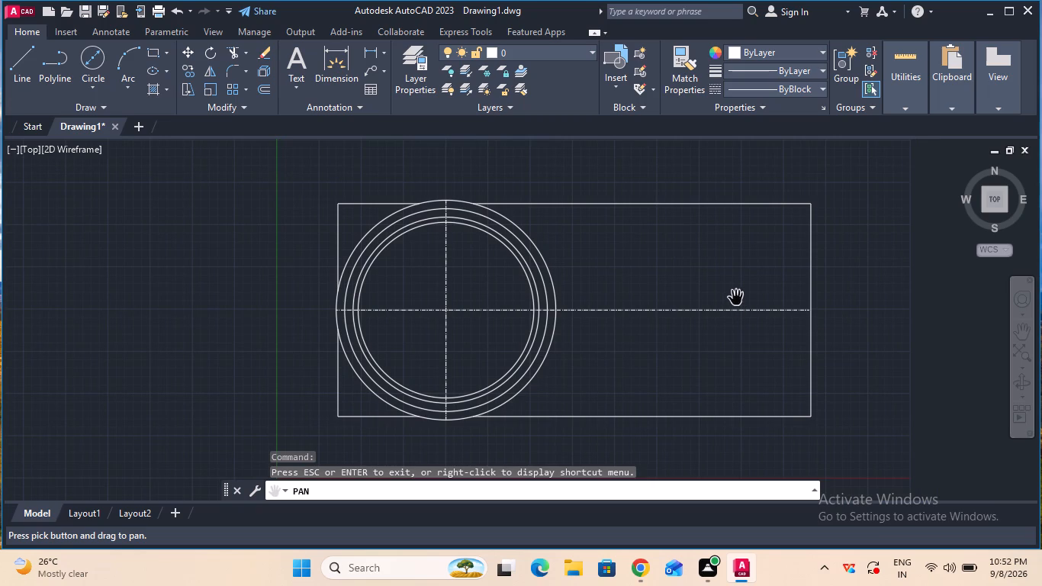
key("Escape")
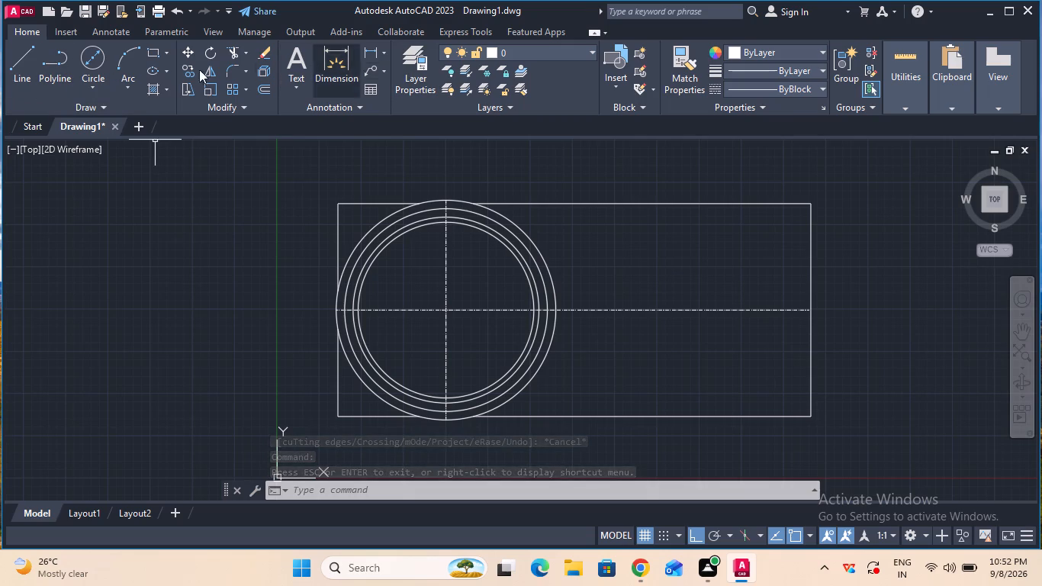
left_click(16, 63)
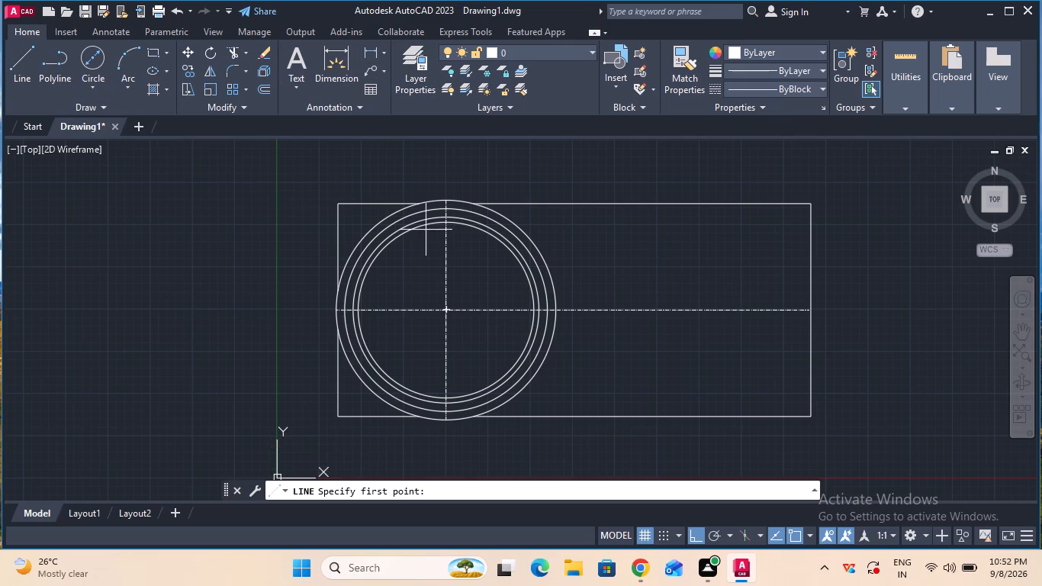
left_click(811, 309)
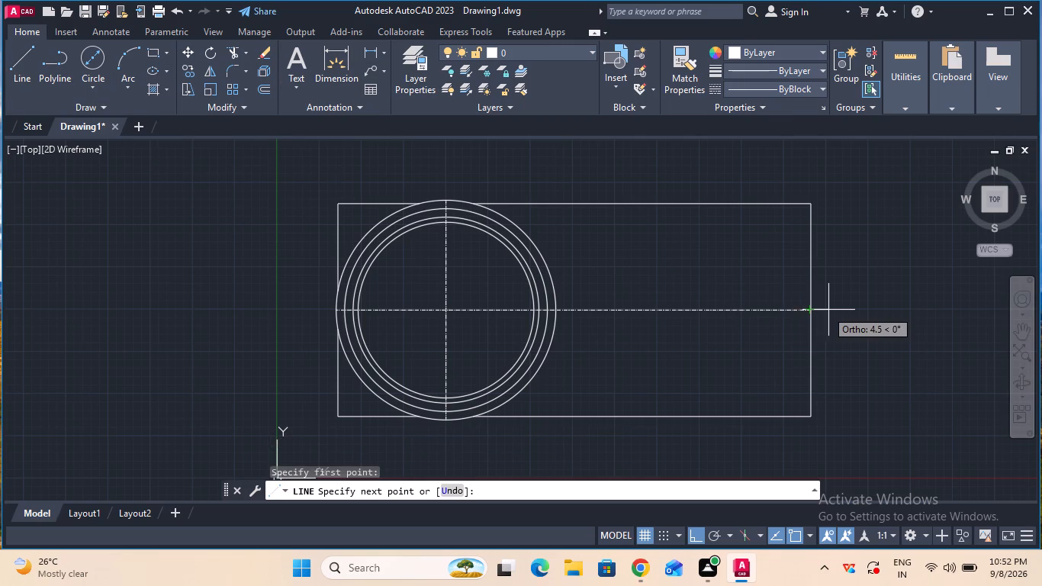
type("10")
key("Return")
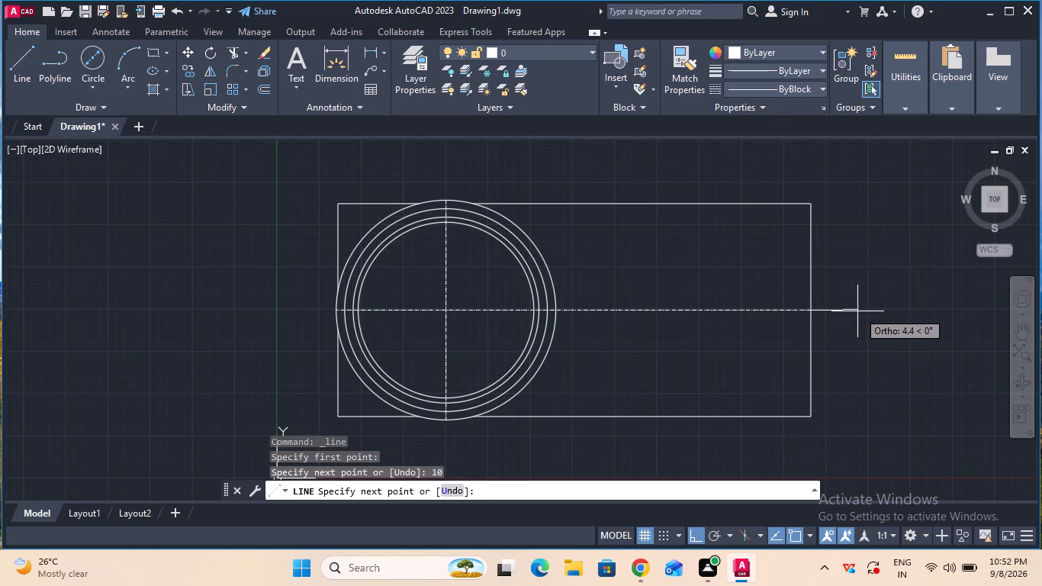
Offset the short horizontal line outside the right vertical line by 10 mm both above and below.
key("Escape")
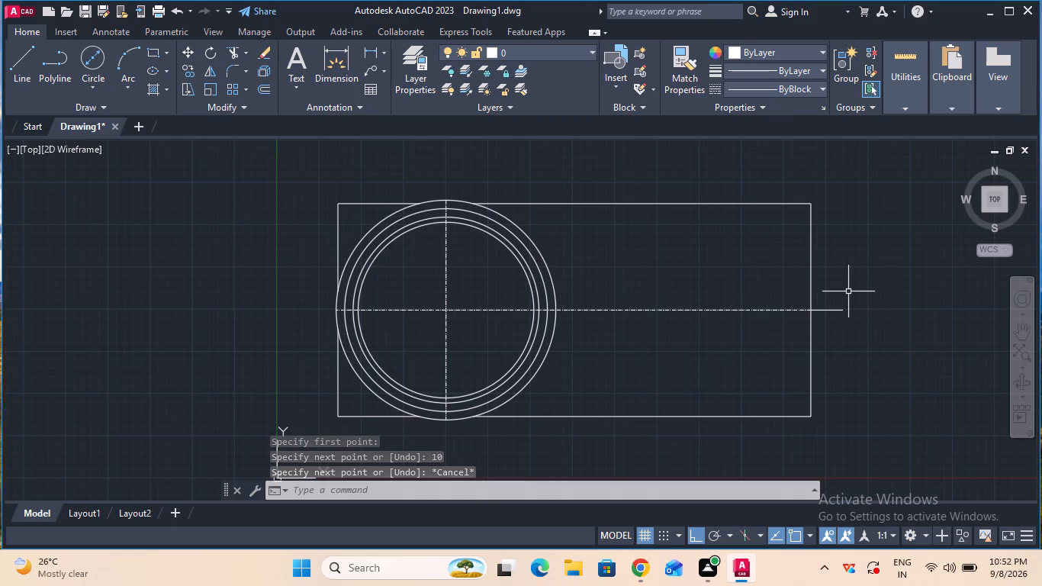
left_click(269, 92)
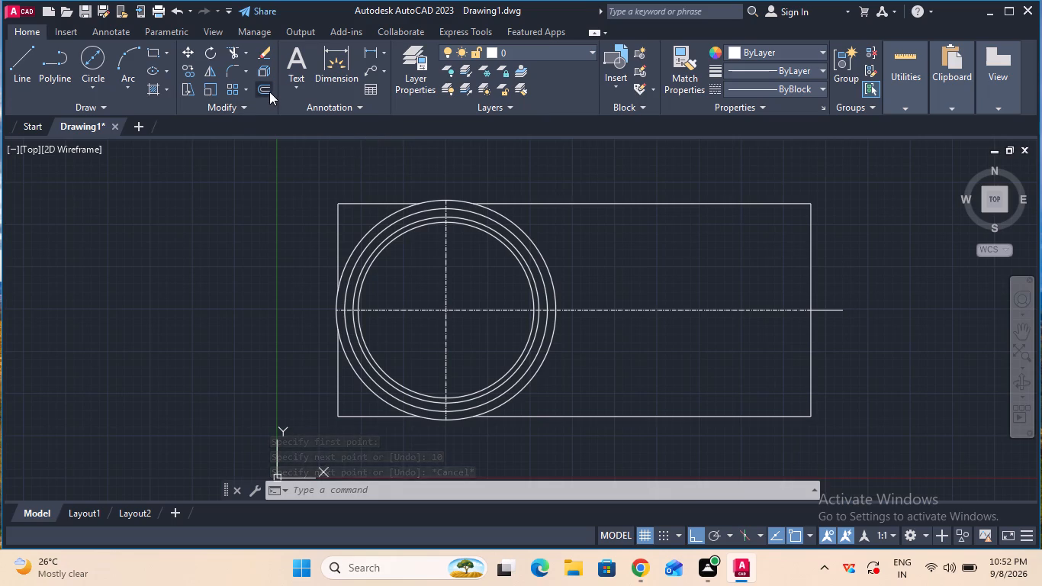
left_click(822, 307)
type("10")
key("Return")
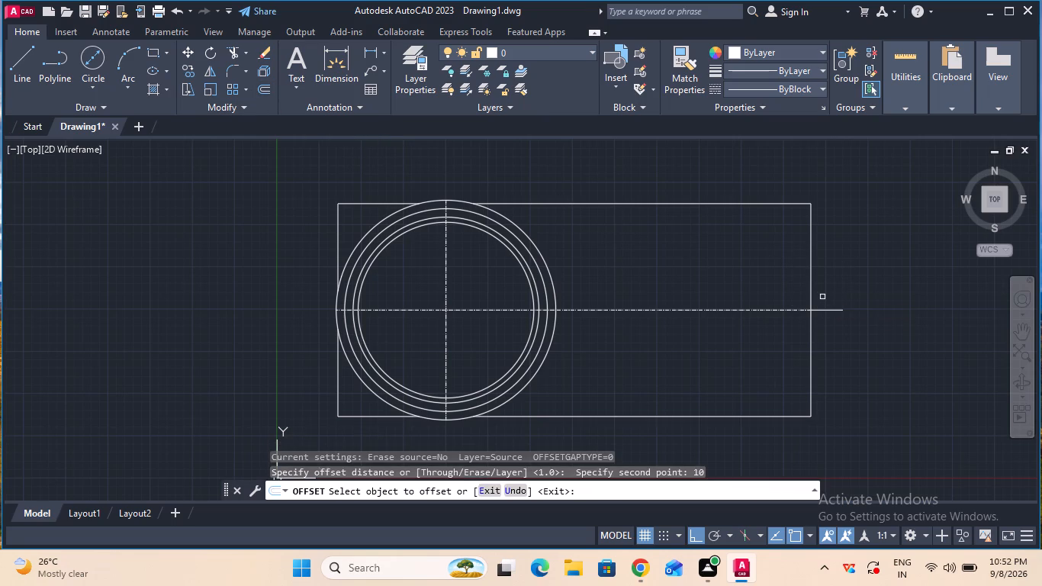
left_click(831, 311)
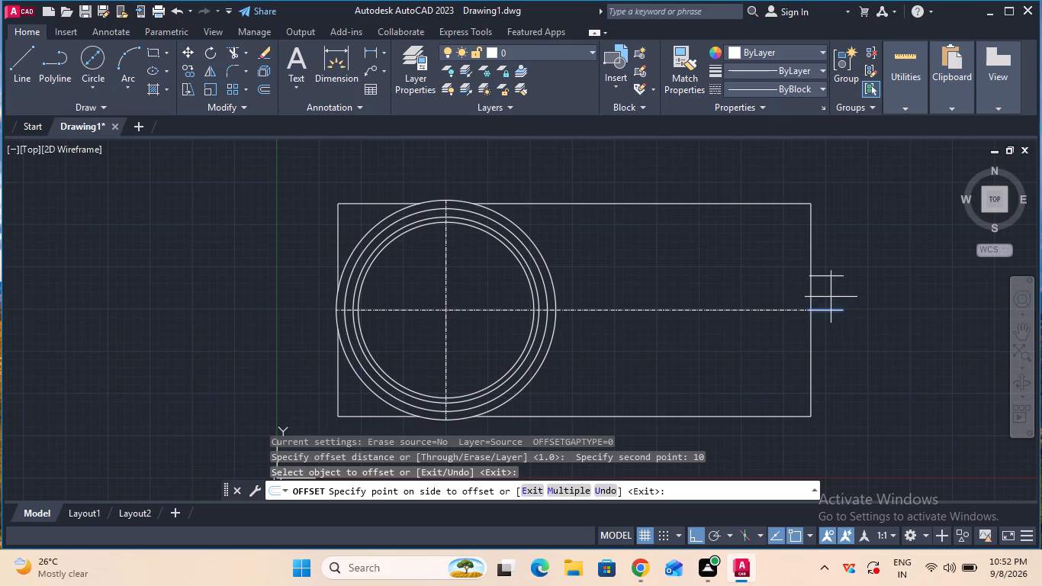
left_click(831, 297)
left_click(830, 311)
left_click(831, 349)
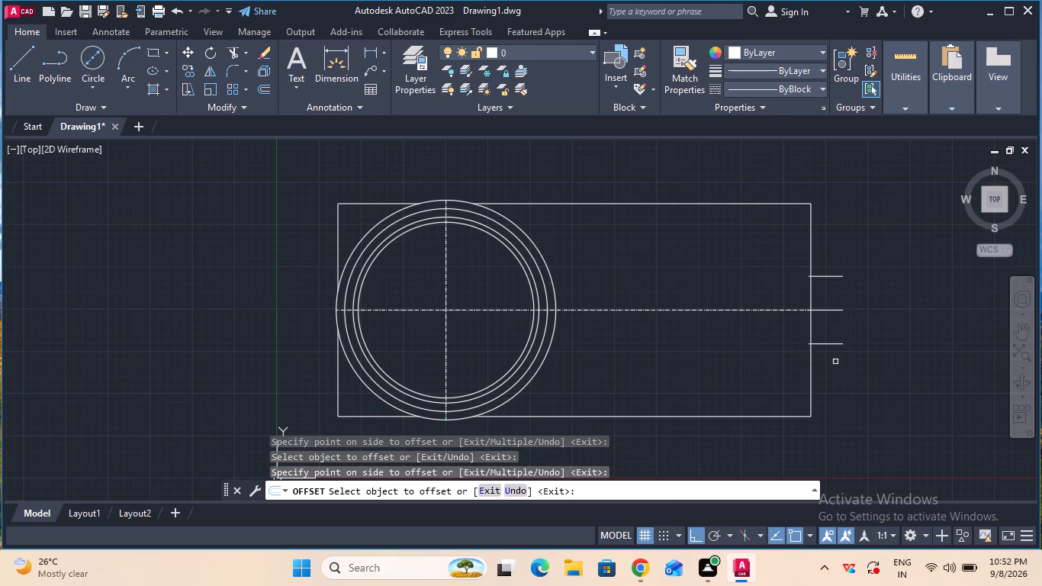
key("Escape")
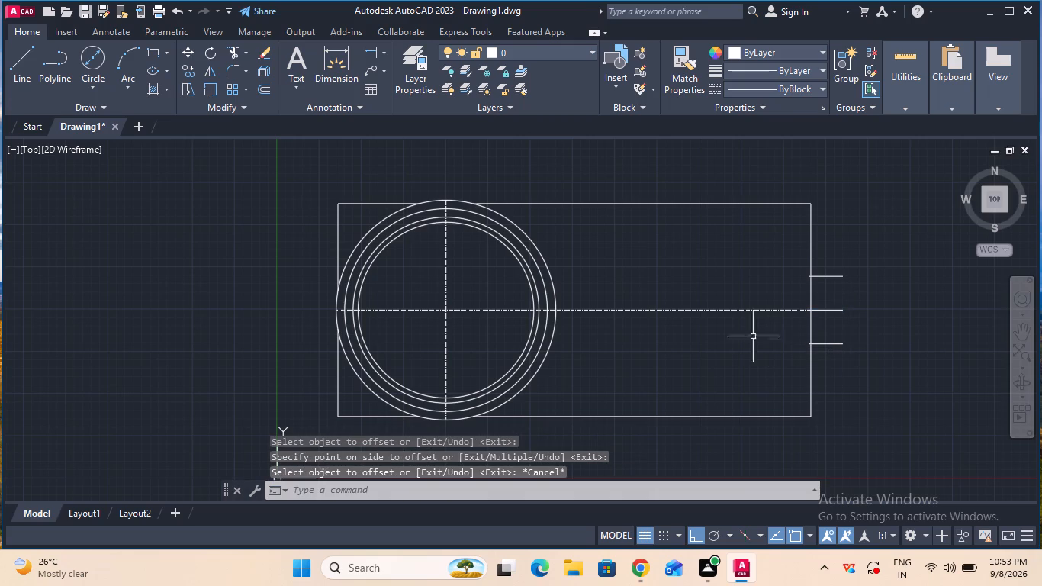
Draw a vertical line joining the outer ends of the upper and lower offset lines to close the small rectangle.
left_click(34, 65)
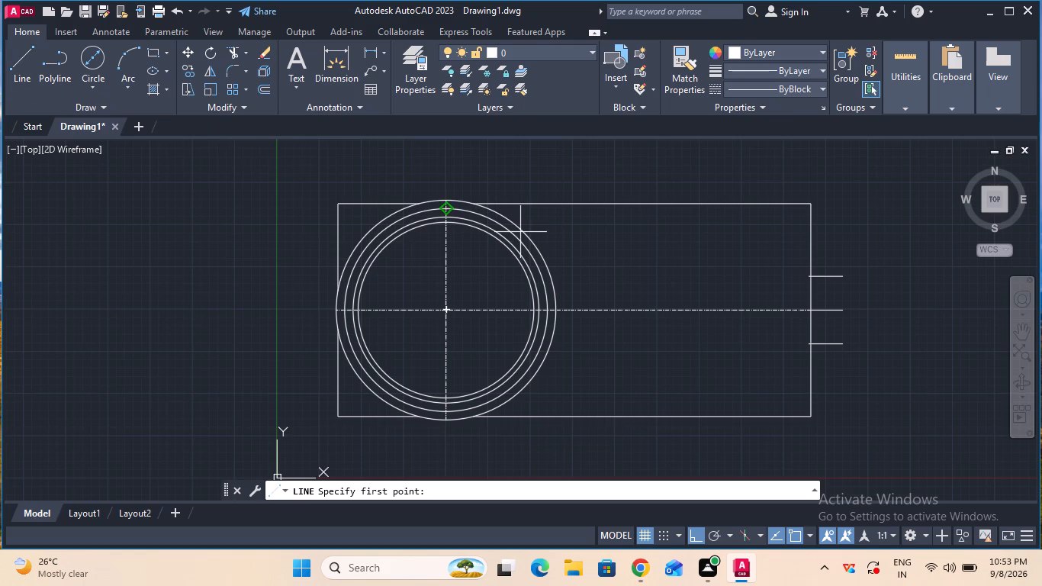
left_click(846, 279)
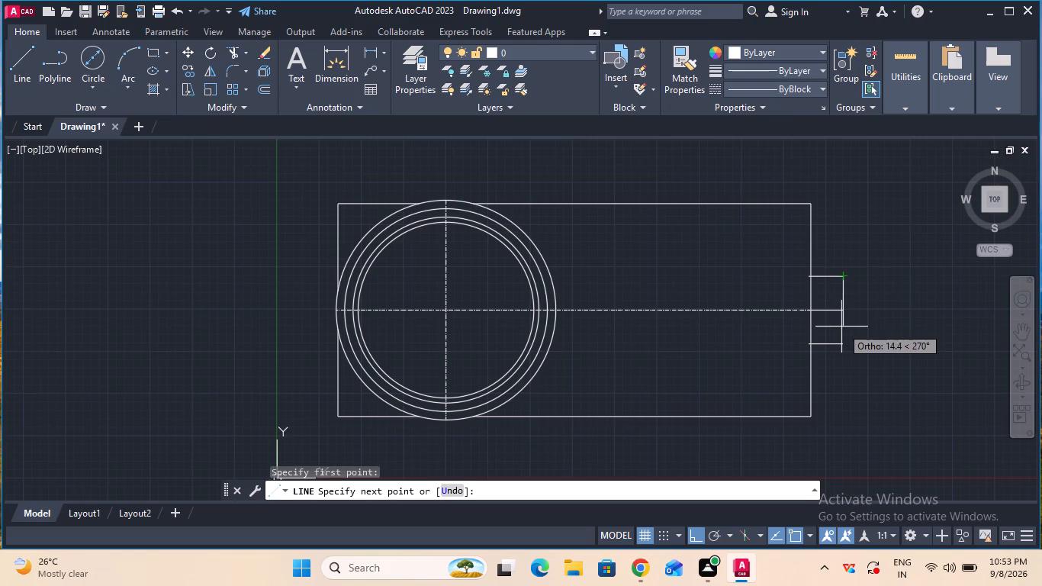
left_click(841, 342)
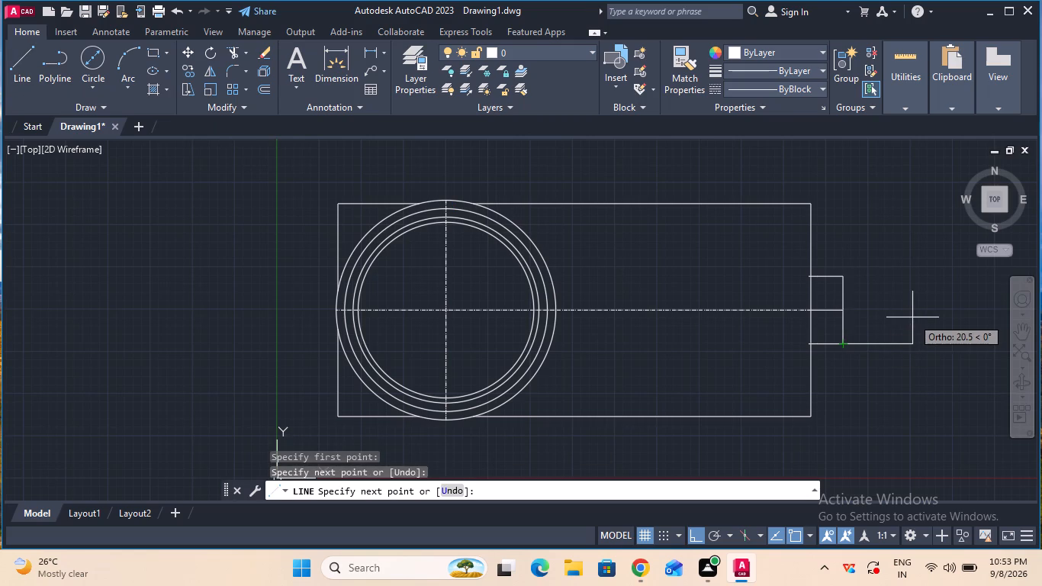
key("Escape")
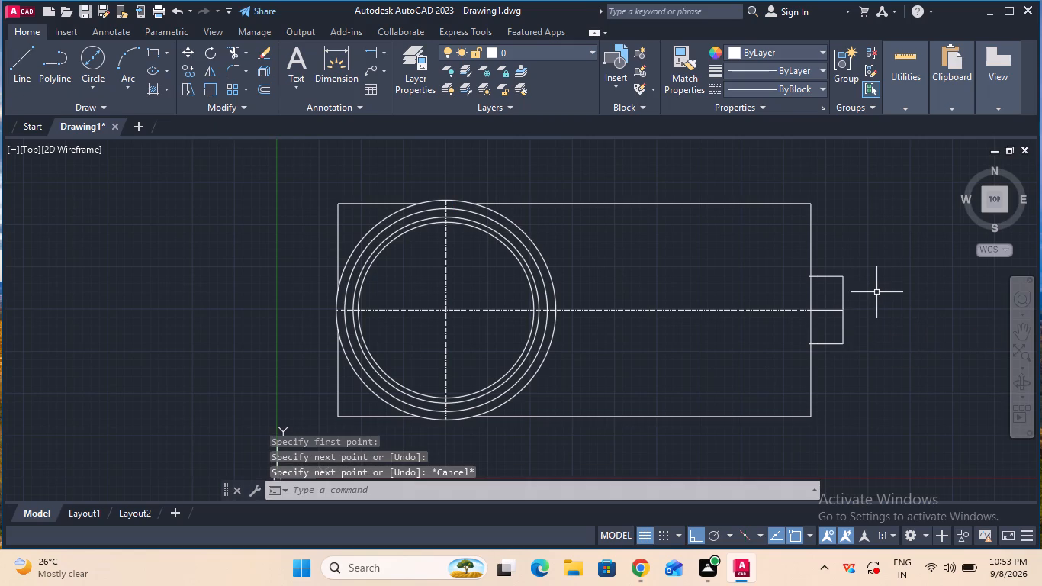
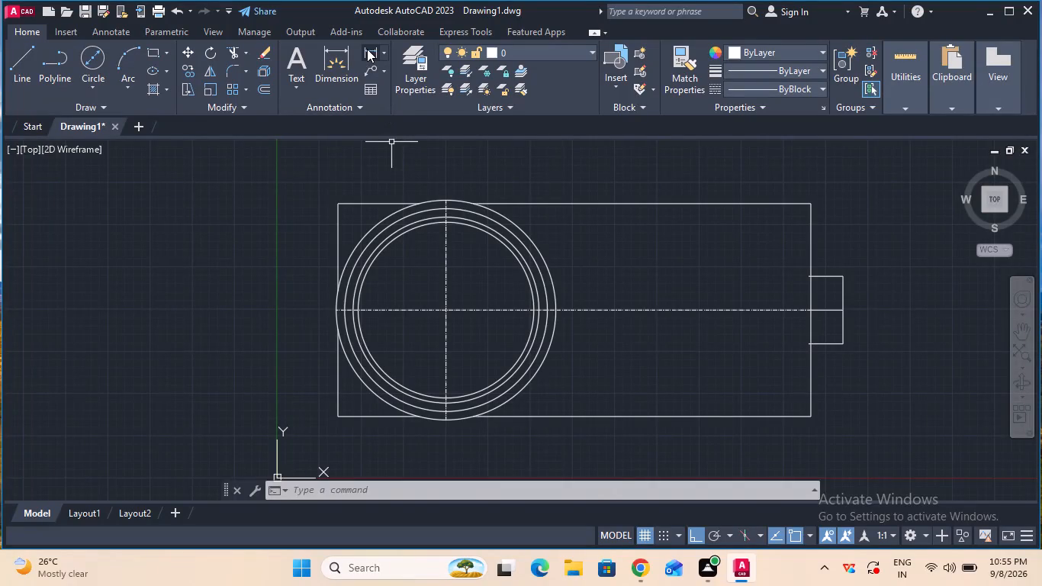
Add a 20 mm horizontal linear dimension from the outline's lower-right corner leftward, placed below the bottom line.
left_click(367, 49)
left_click(811, 422)
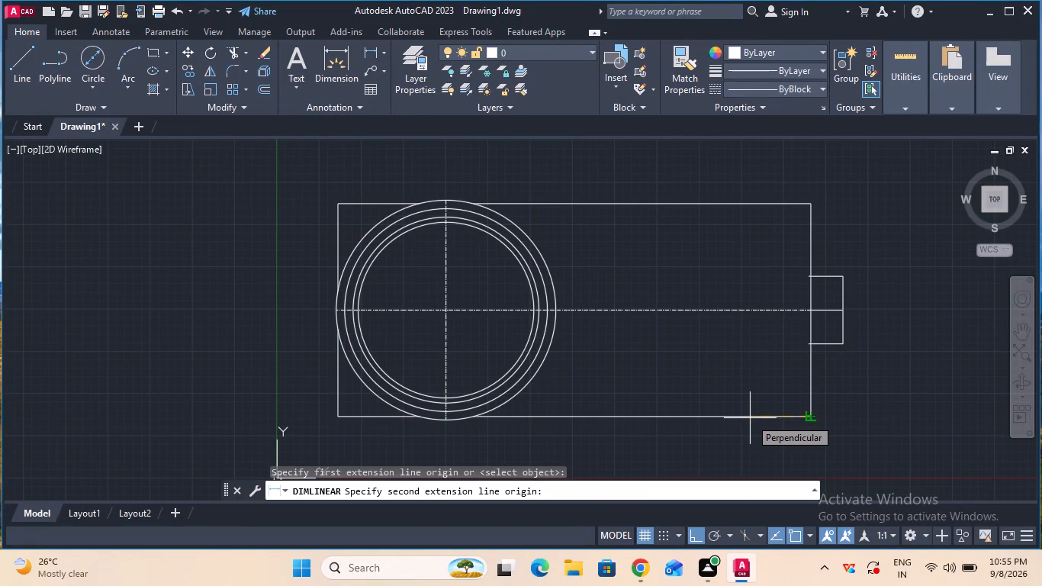
key("2")
key("0")
key("Return")
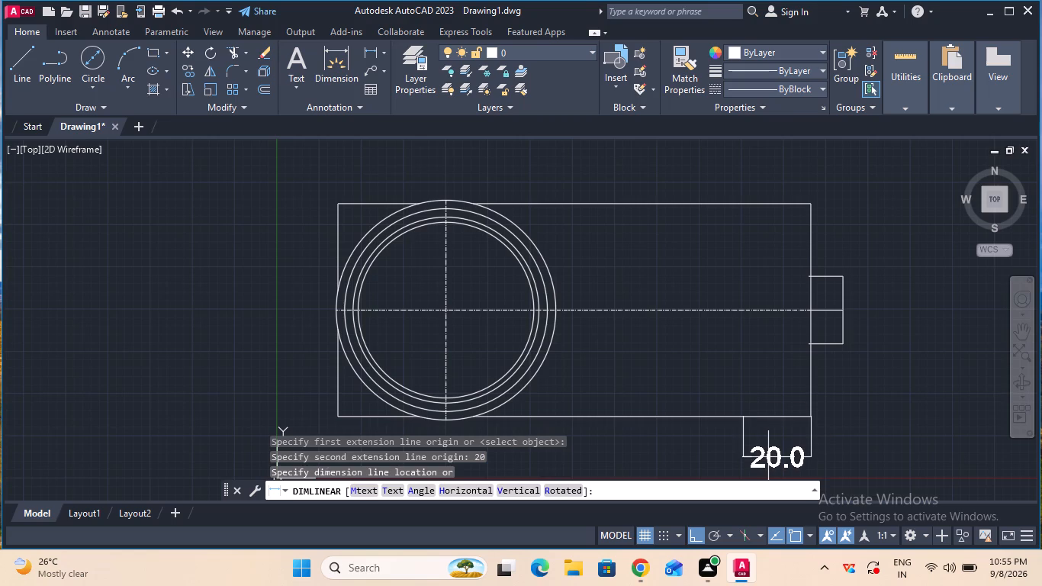
left_click(768, 457)
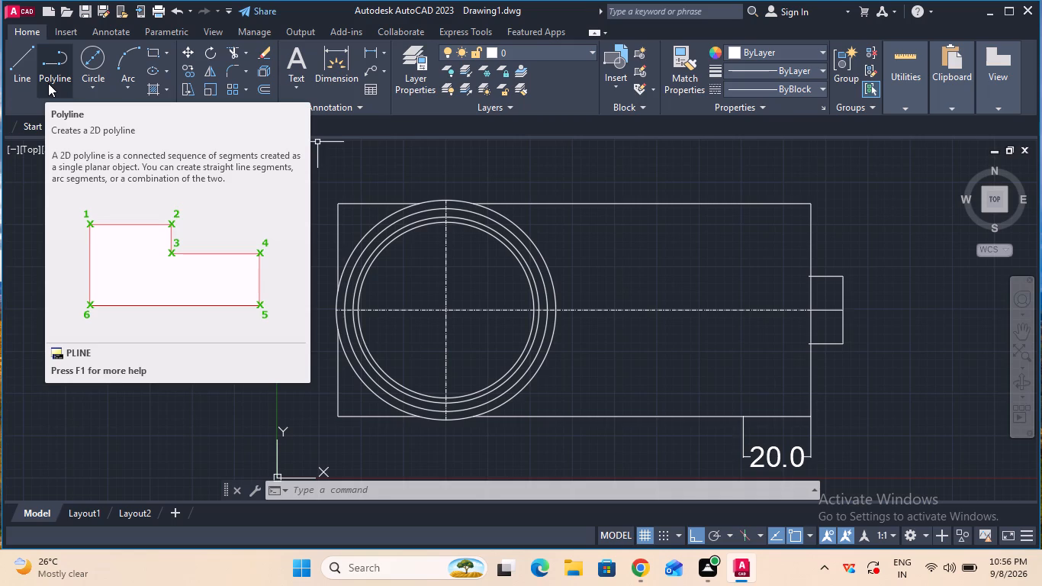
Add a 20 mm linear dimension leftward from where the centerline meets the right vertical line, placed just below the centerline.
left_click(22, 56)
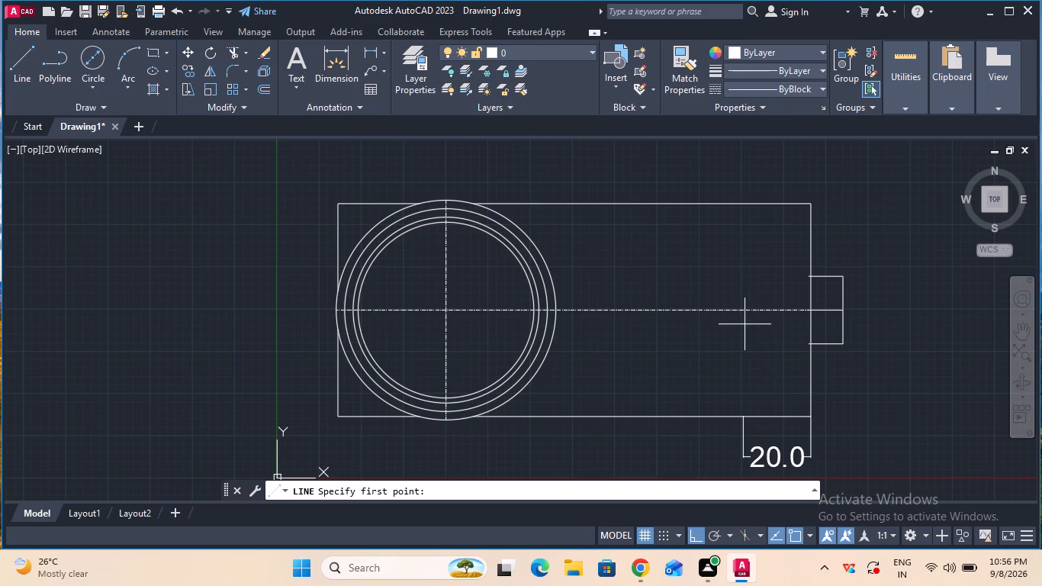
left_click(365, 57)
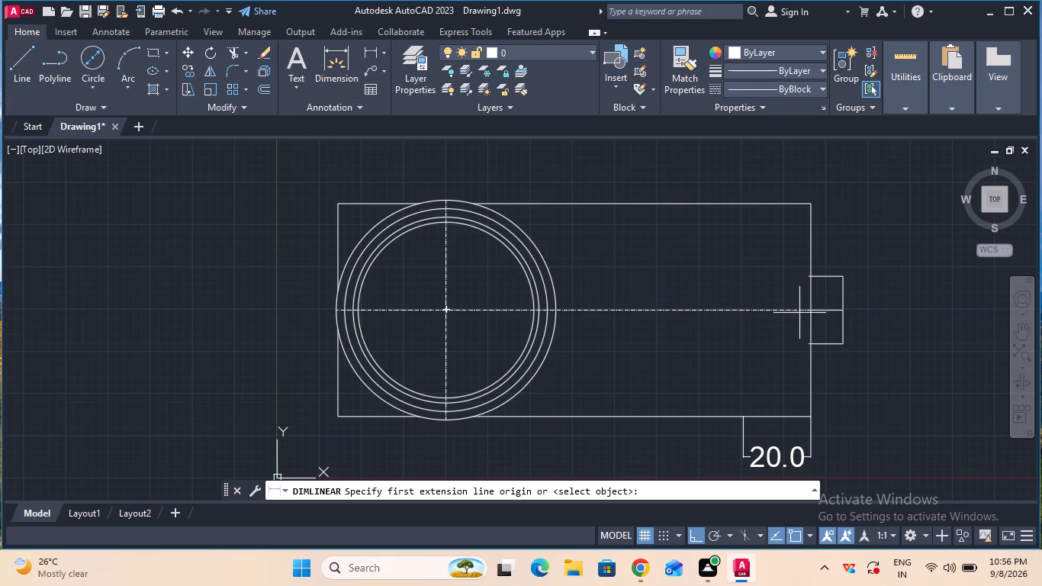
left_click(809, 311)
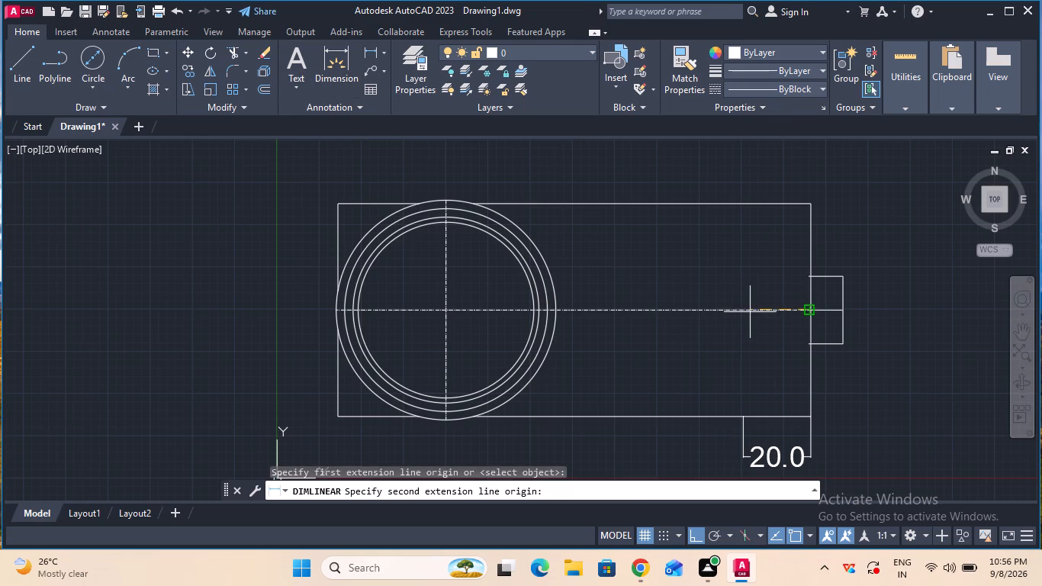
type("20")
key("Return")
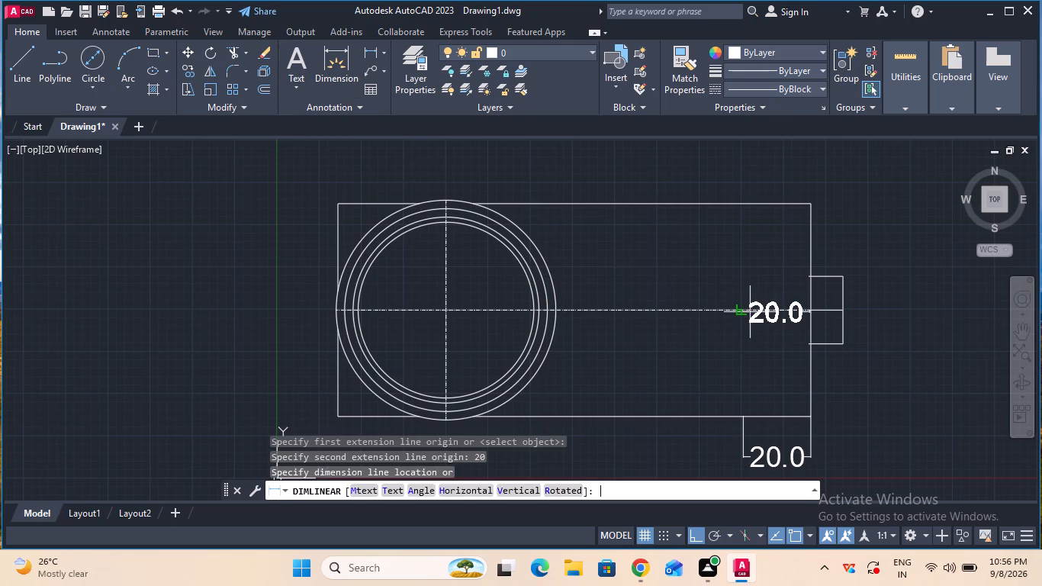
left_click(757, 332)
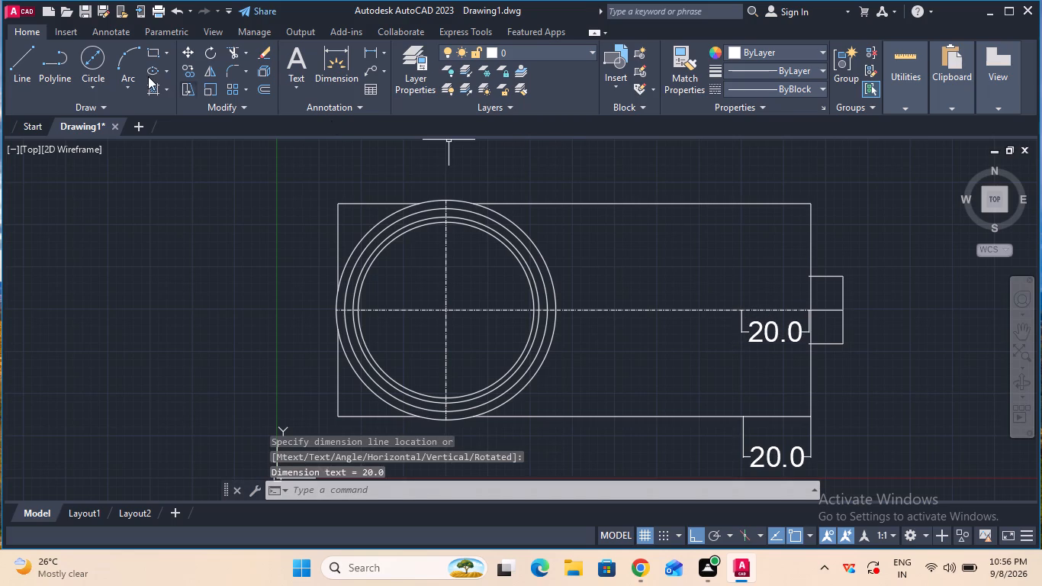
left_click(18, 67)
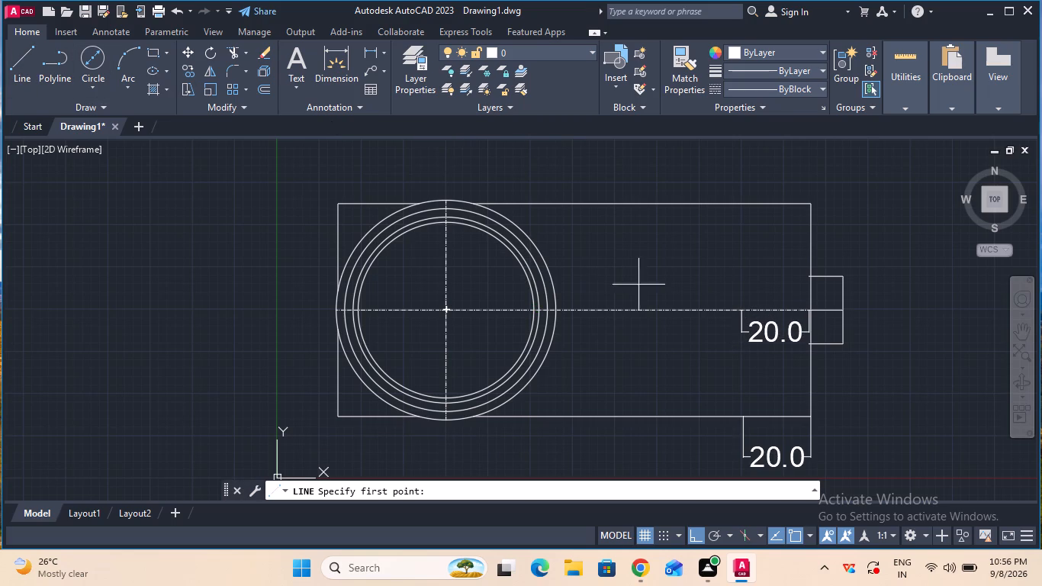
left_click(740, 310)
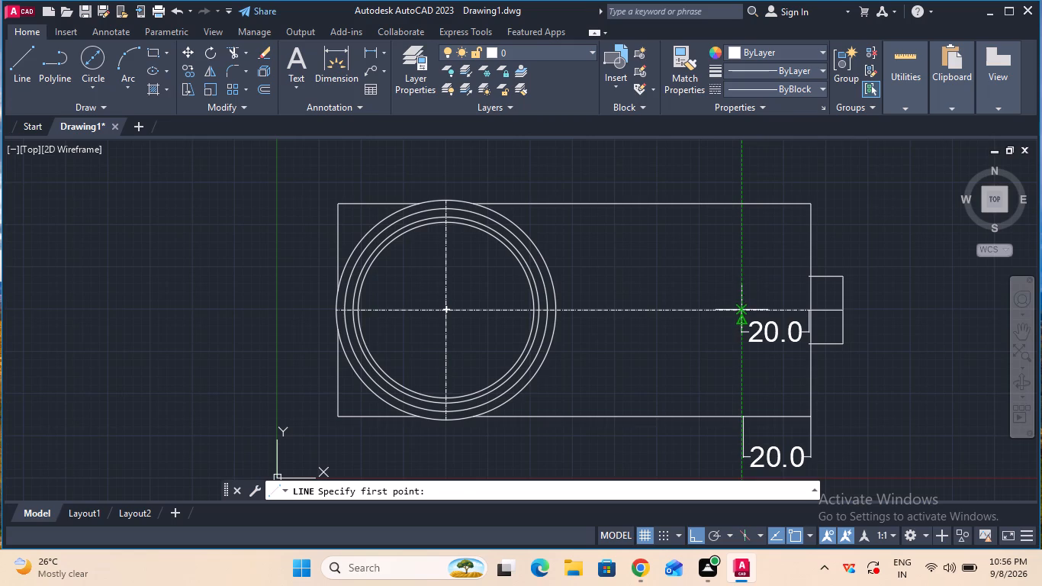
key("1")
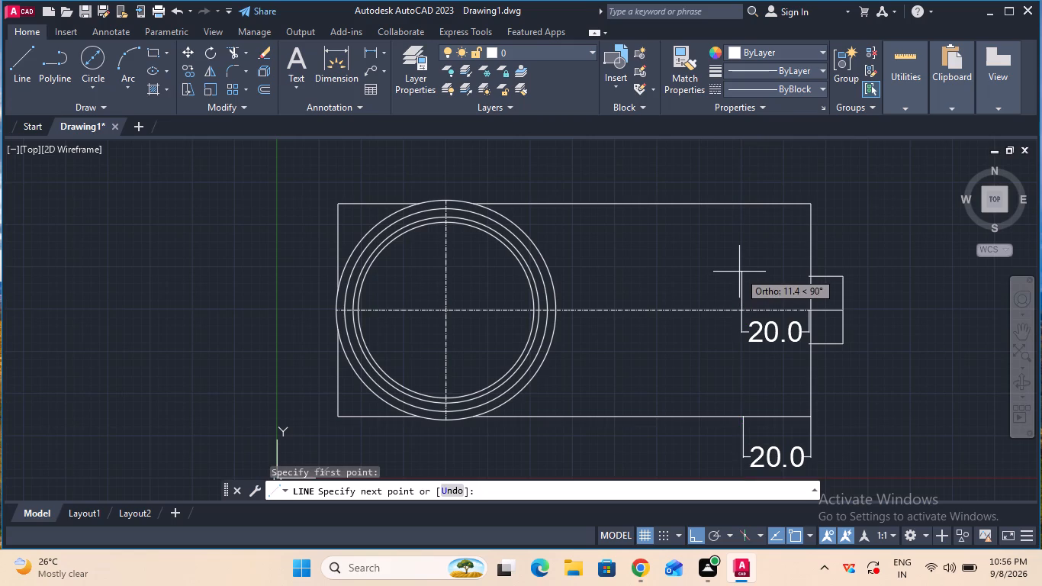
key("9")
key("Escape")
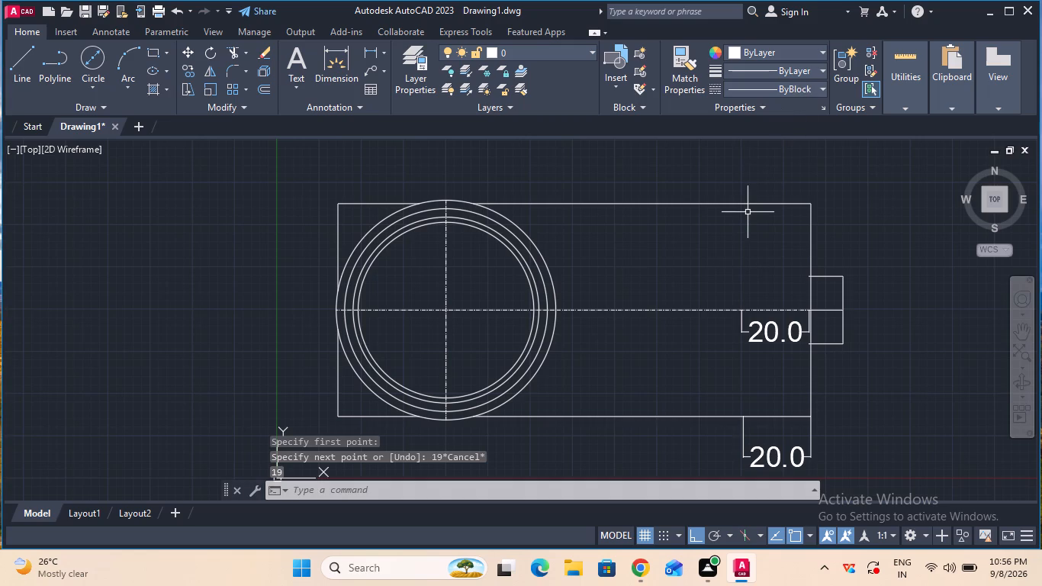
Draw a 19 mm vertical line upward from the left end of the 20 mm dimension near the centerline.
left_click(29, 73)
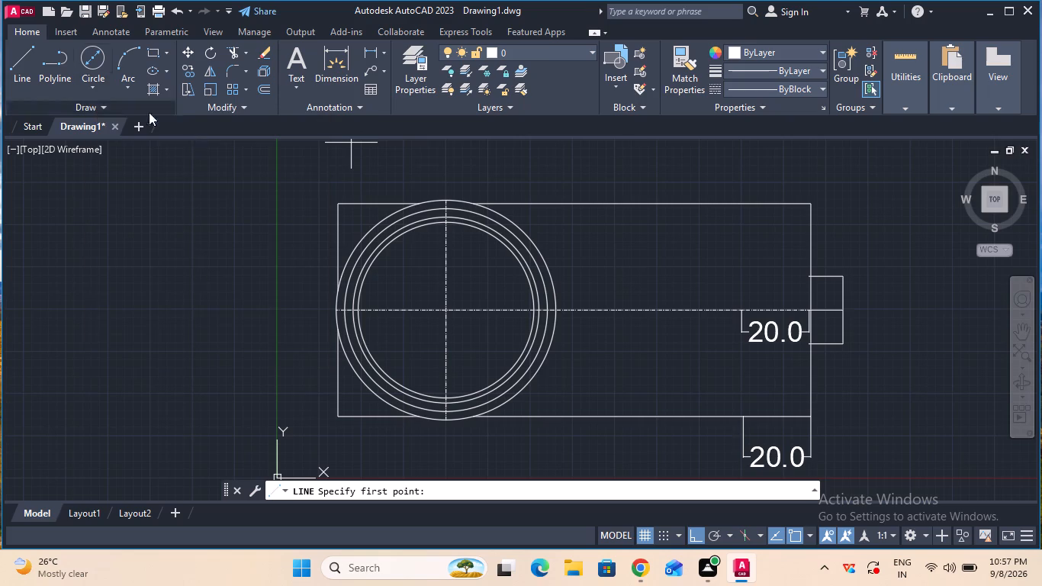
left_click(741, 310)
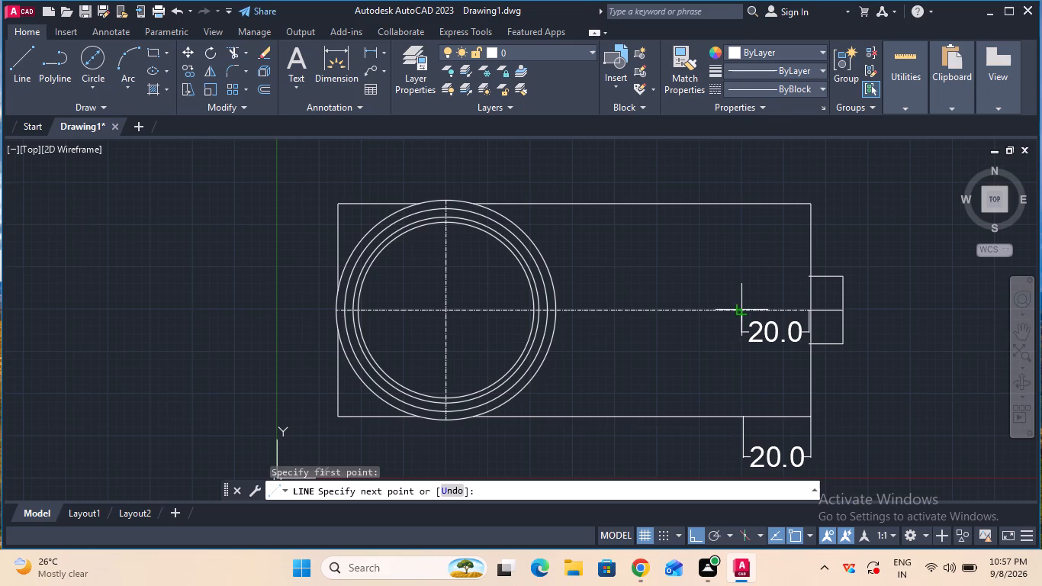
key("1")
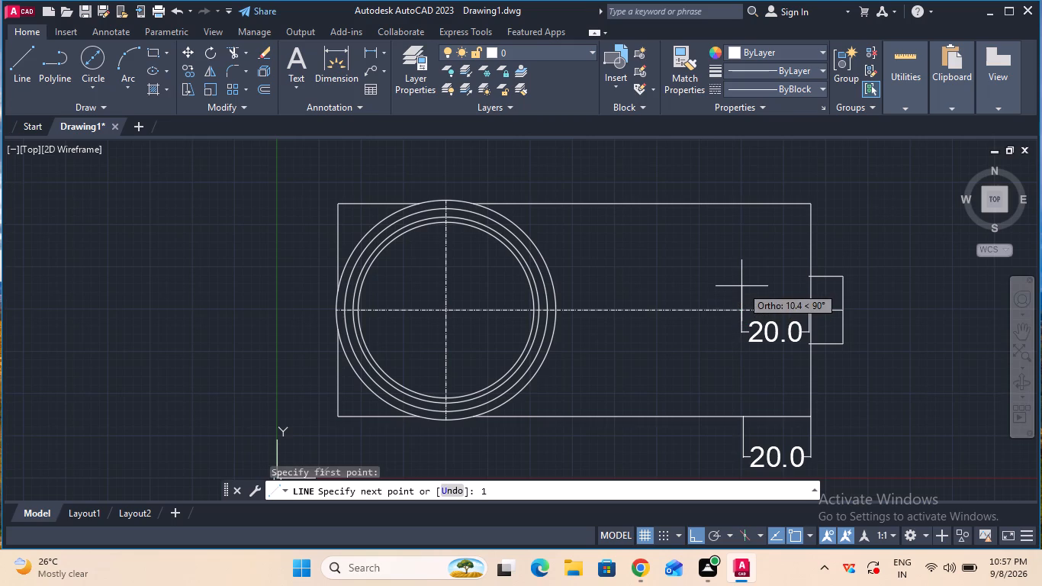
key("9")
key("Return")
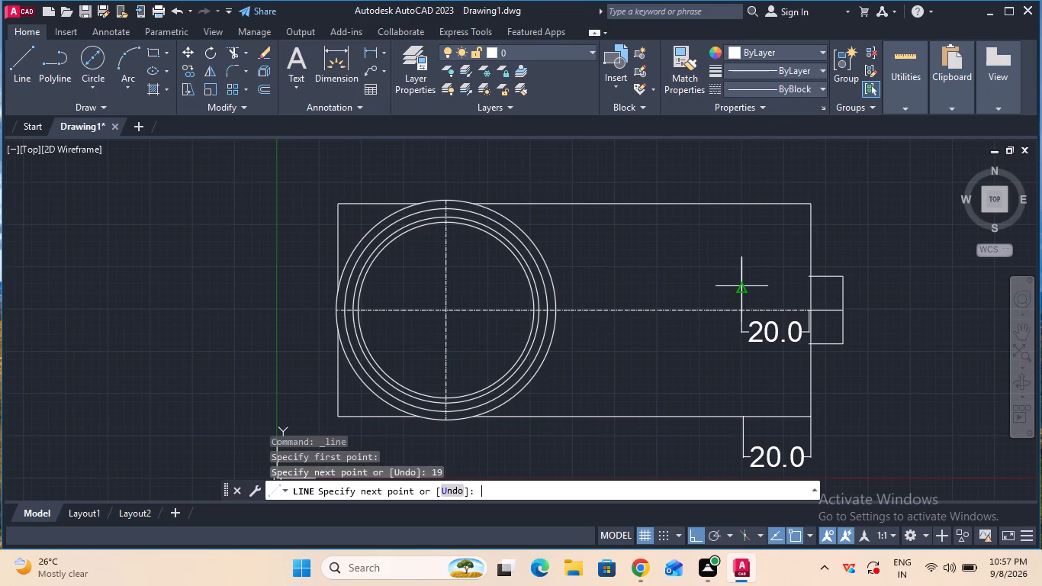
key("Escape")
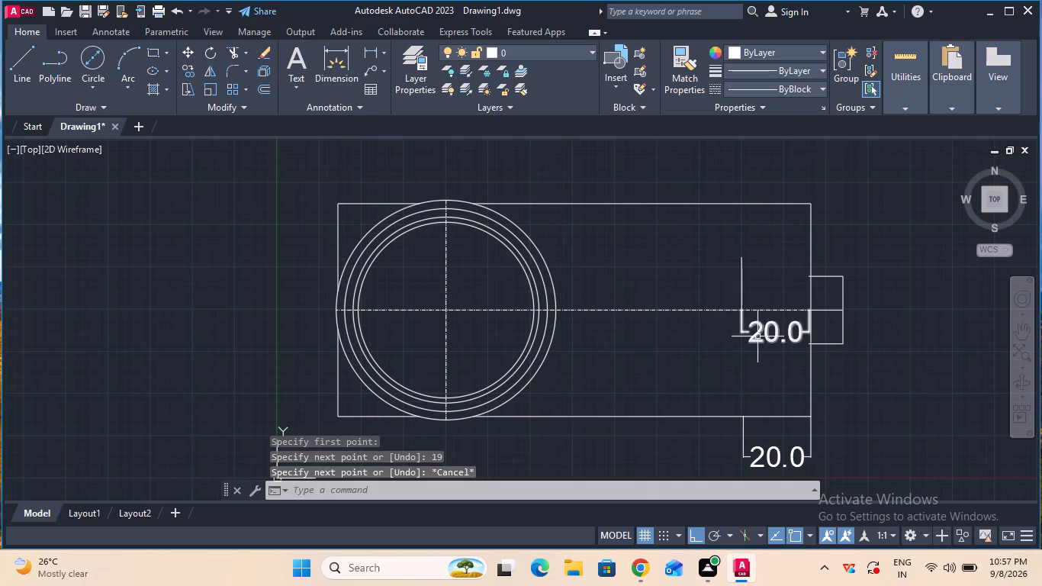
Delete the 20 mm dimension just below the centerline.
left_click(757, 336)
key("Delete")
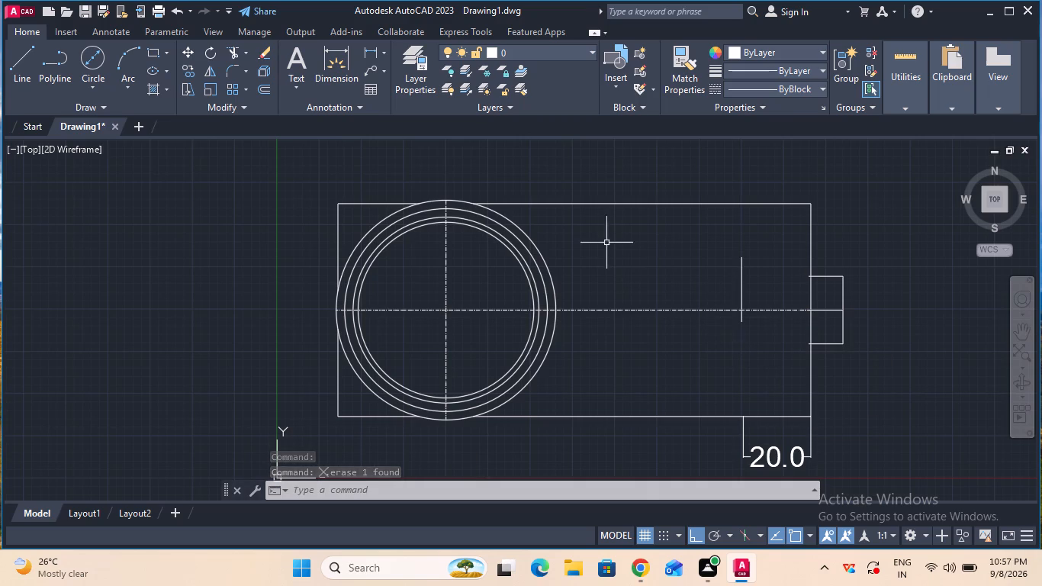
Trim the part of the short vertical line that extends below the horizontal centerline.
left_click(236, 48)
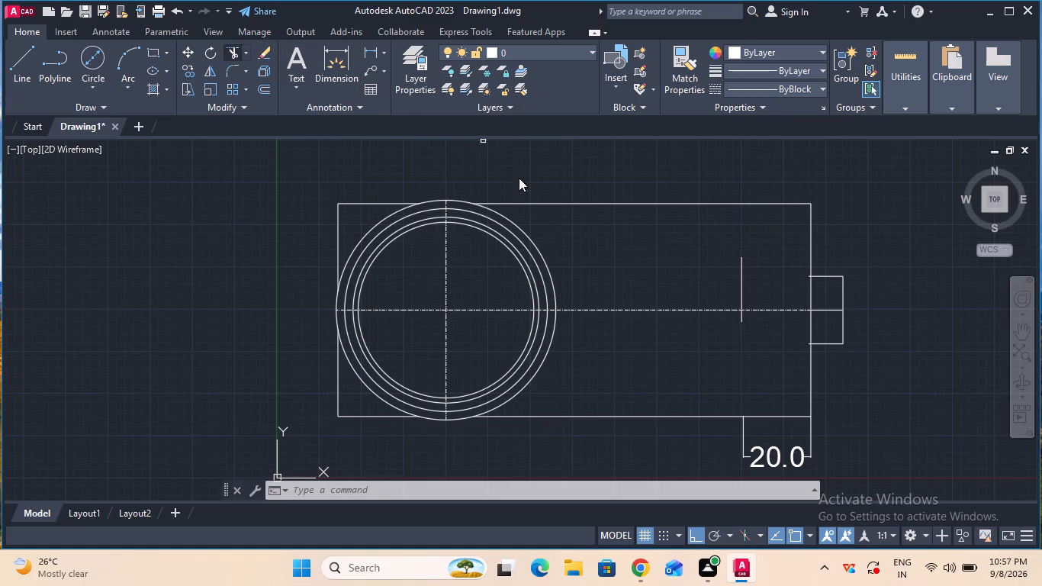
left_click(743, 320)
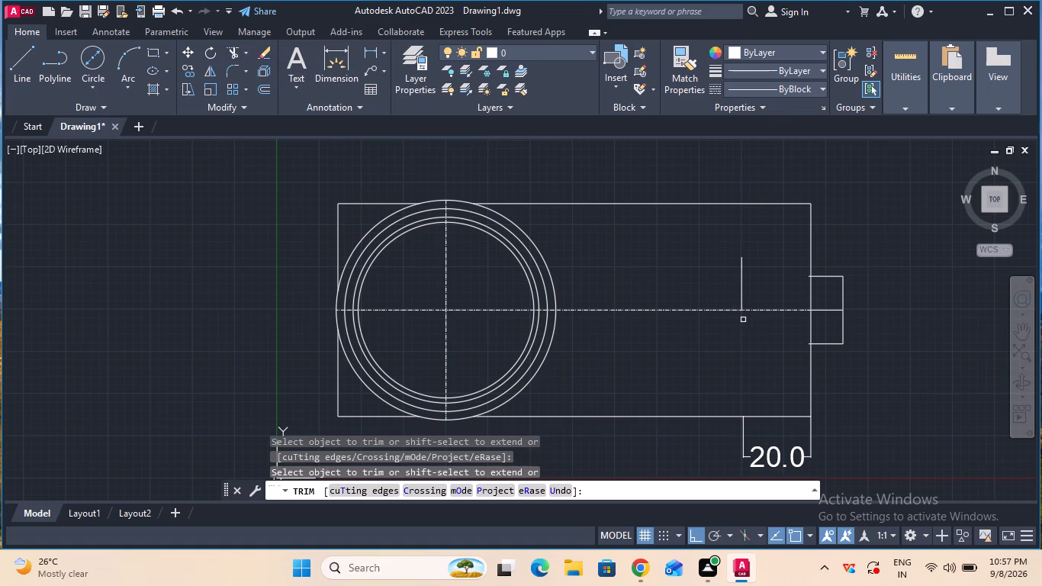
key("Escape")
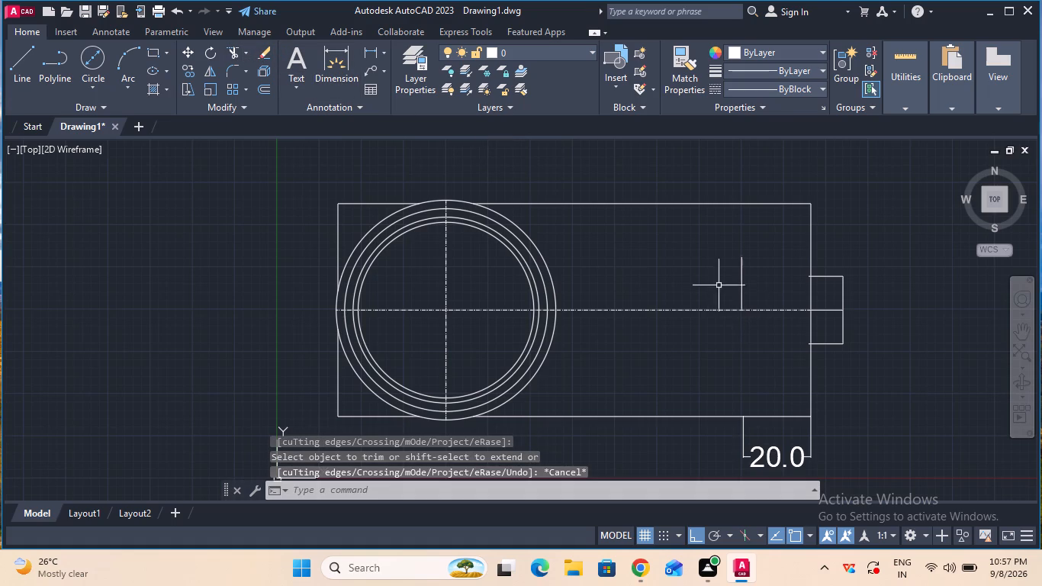
Check the short vertical line's length from its upper end to the centerline with a linear dimension.
left_click(367, 52)
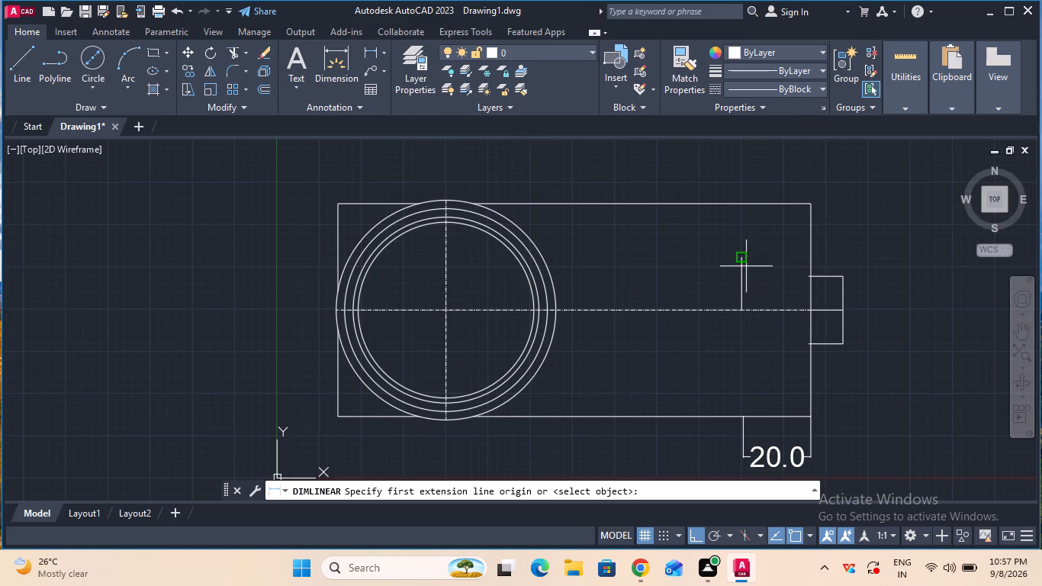
left_click(741, 255)
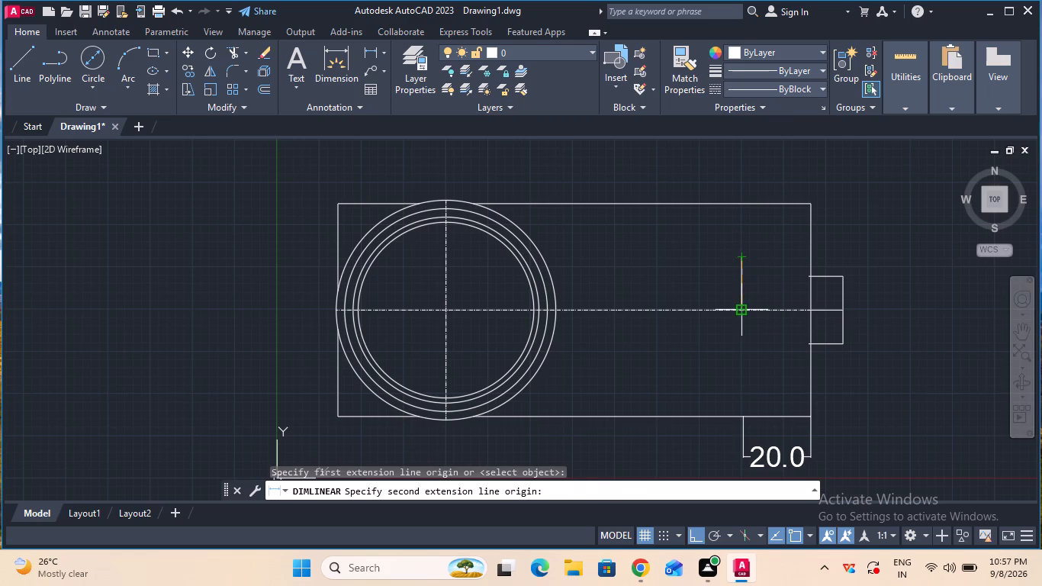
left_click(741, 311)
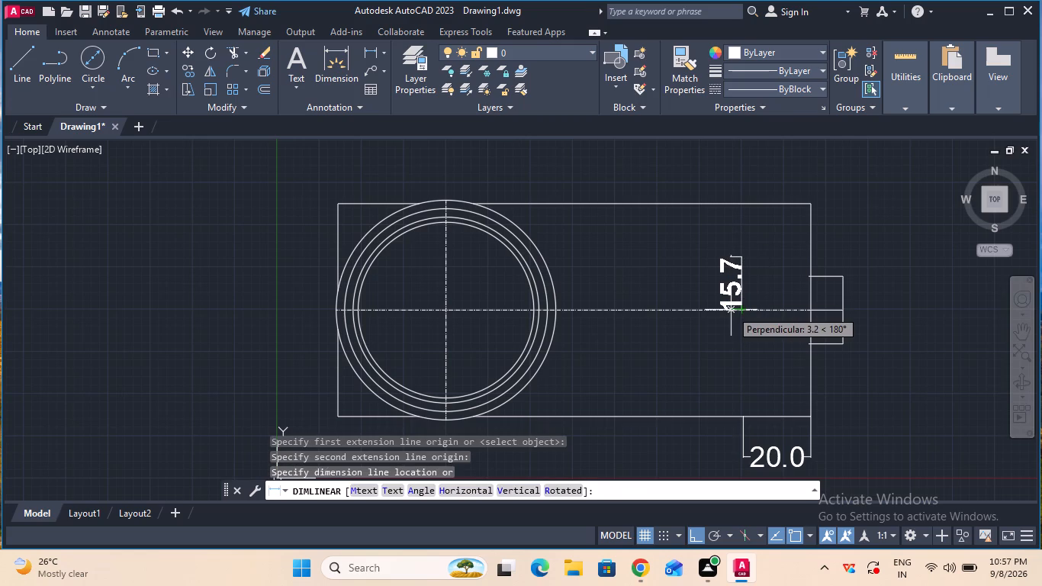
key("Escape")
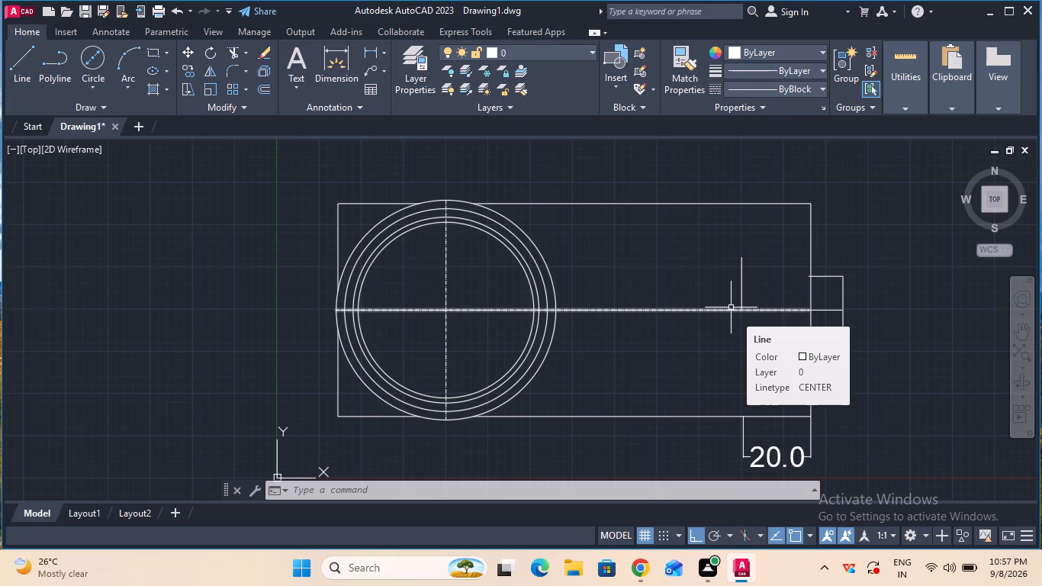
key("Escape")
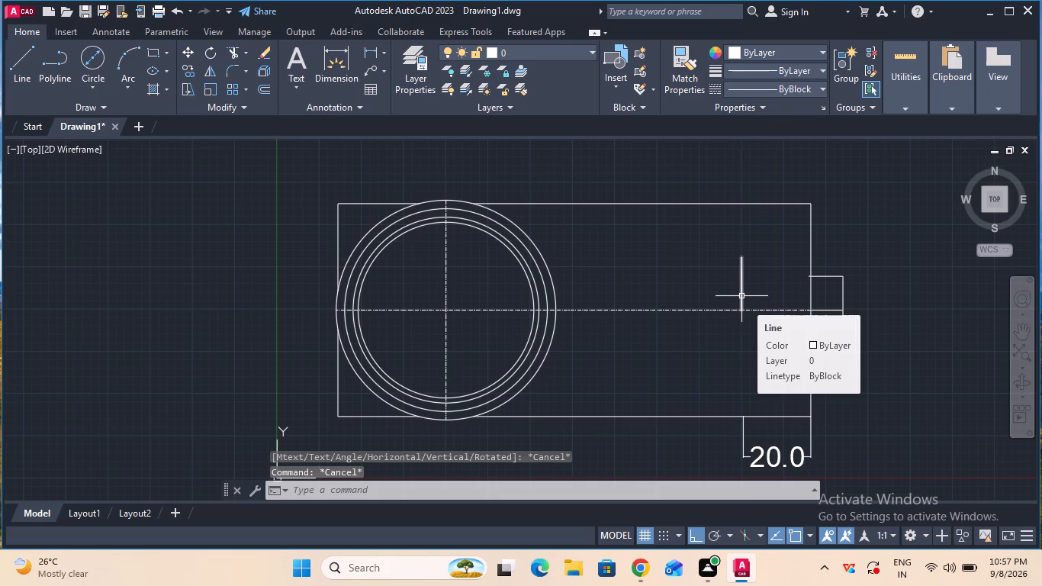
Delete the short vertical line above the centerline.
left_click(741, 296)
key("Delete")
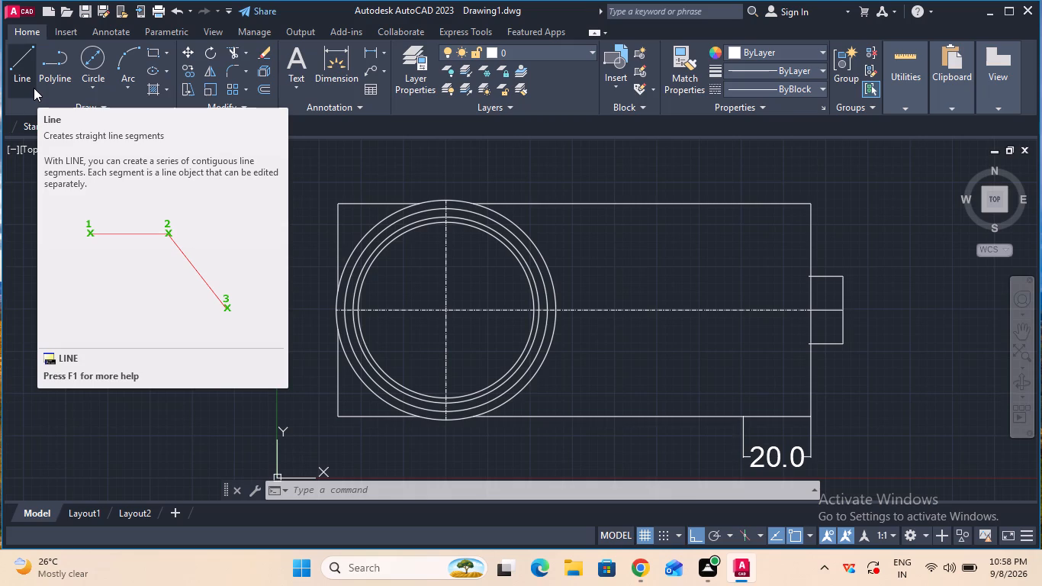
Draw a 12.5 mm vertical line upward from the outline's bottom edge, starting 20 mm in from its right edge.
left_click(34, 88)
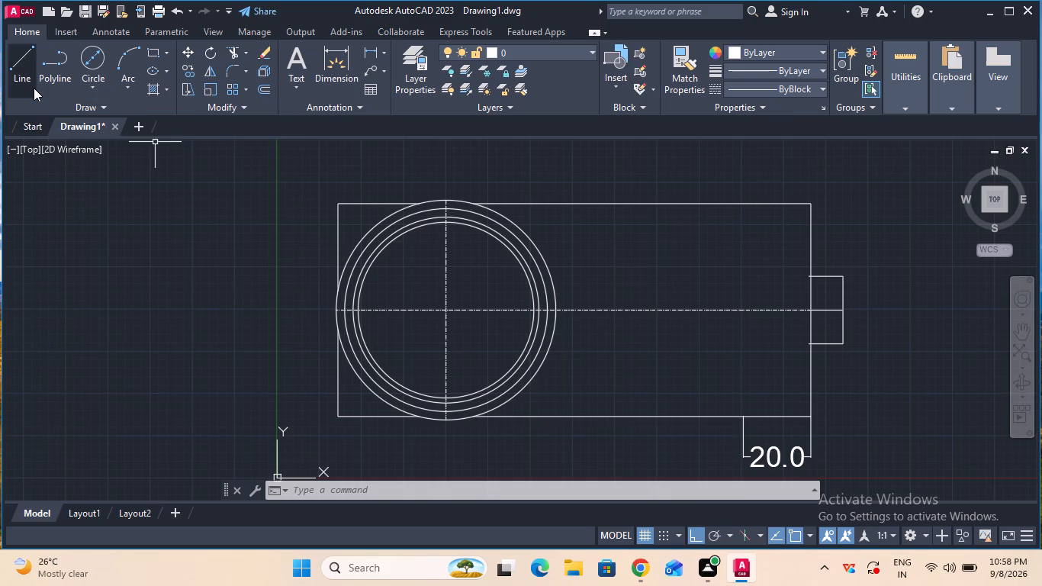
left_click(34, 88)
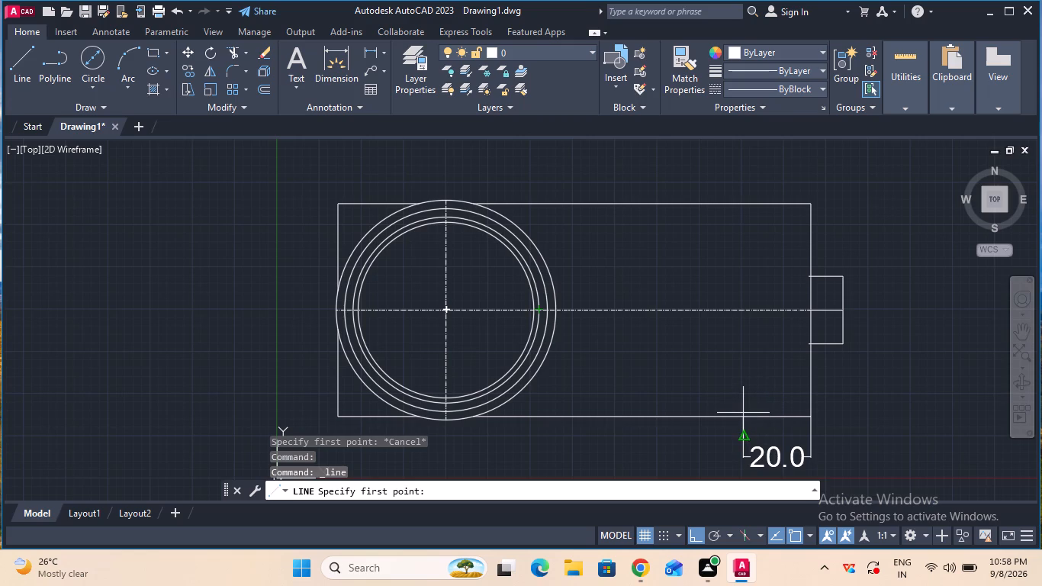
left_click(805, 536)
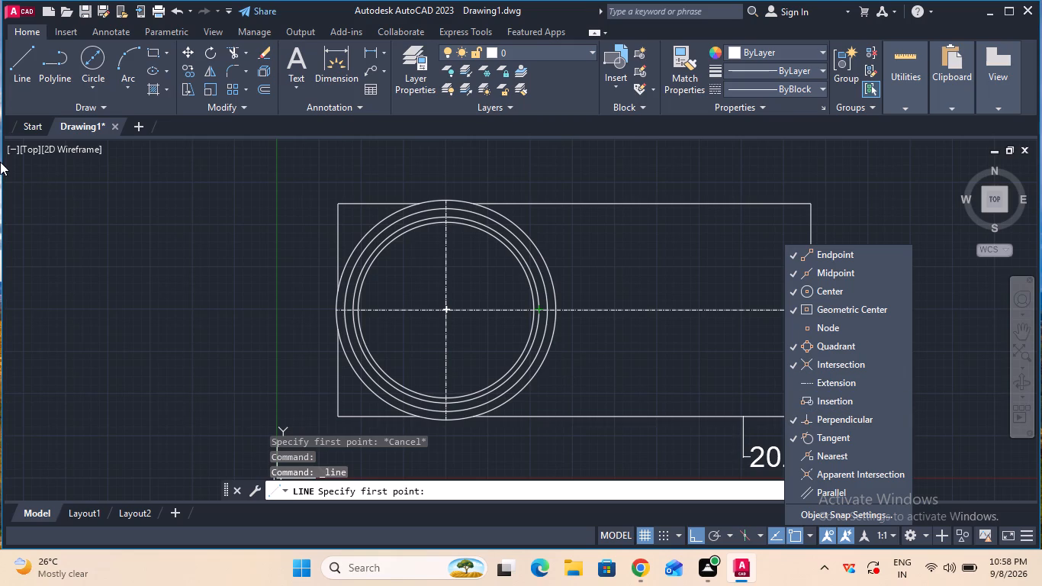
left_click(26, 56)
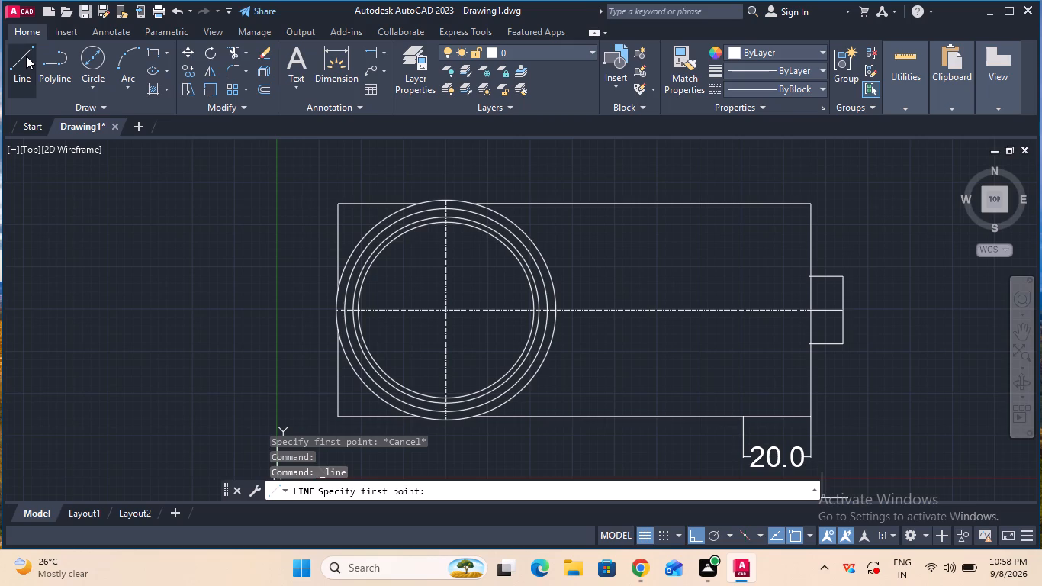
left_click(26, 56)
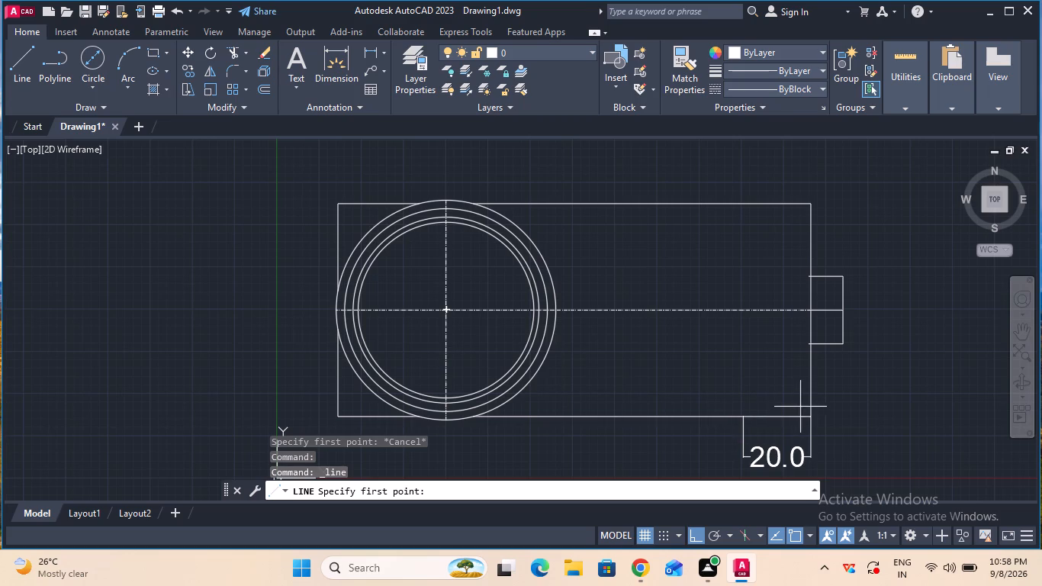
left_click(743, 418)
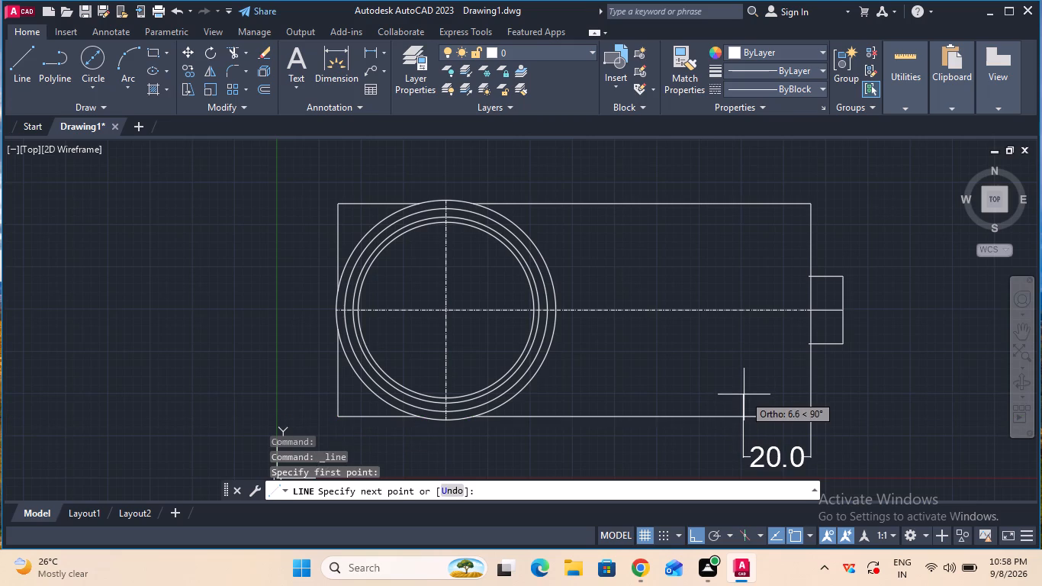
type("12")
type(".5")
key("Return")
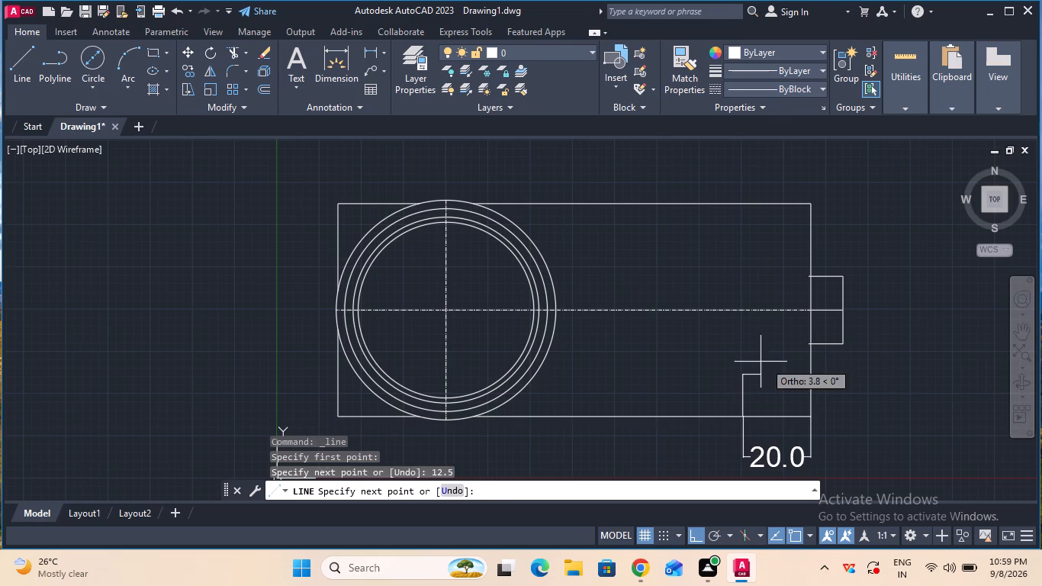
key("Escape")
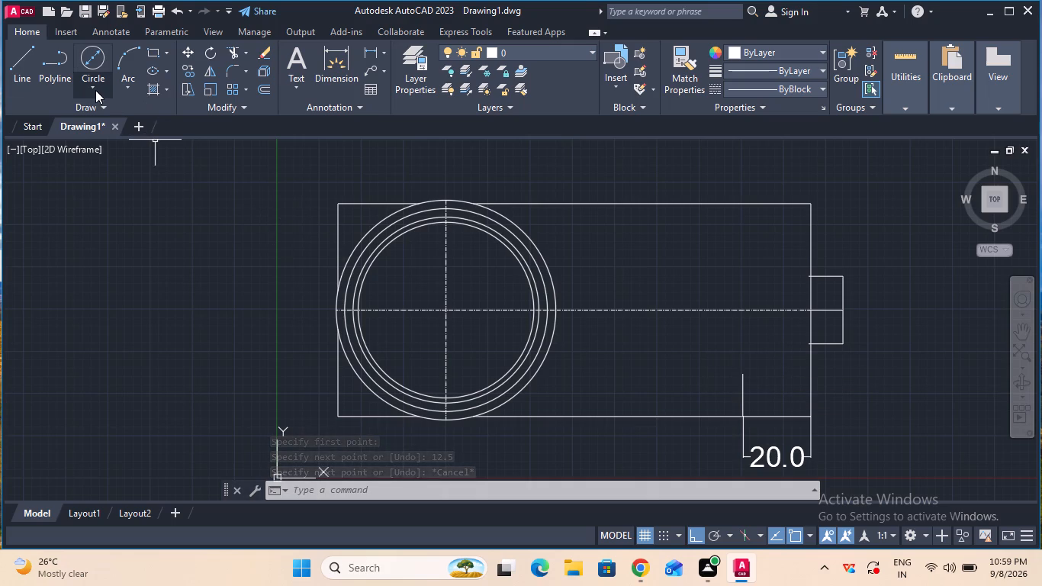
Draw a 5 mm diameter circle centred on the upper end of the 12.5 mm vertical line.
left_click(93, 68)
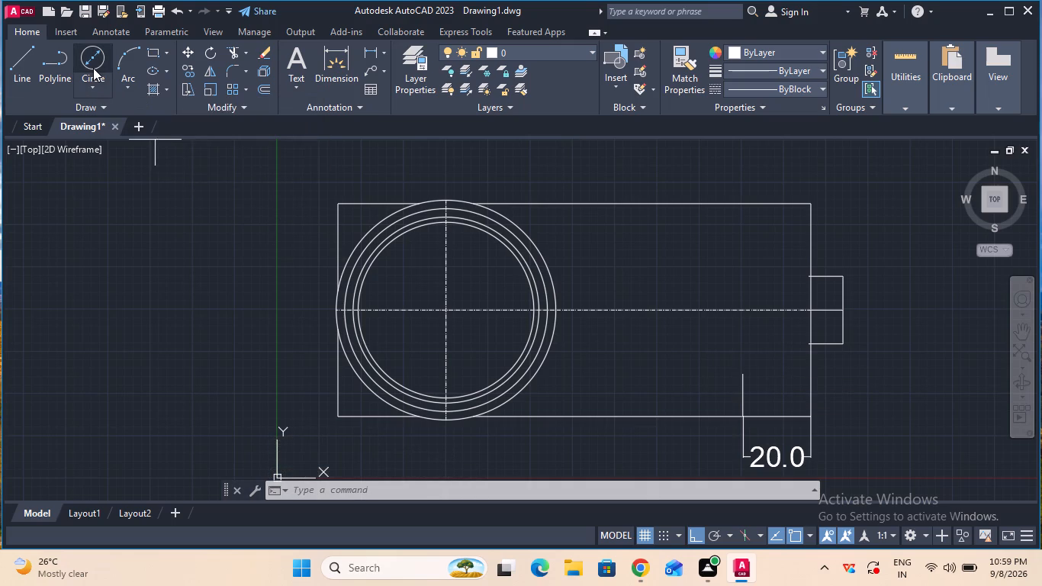
left_click(745, 374)
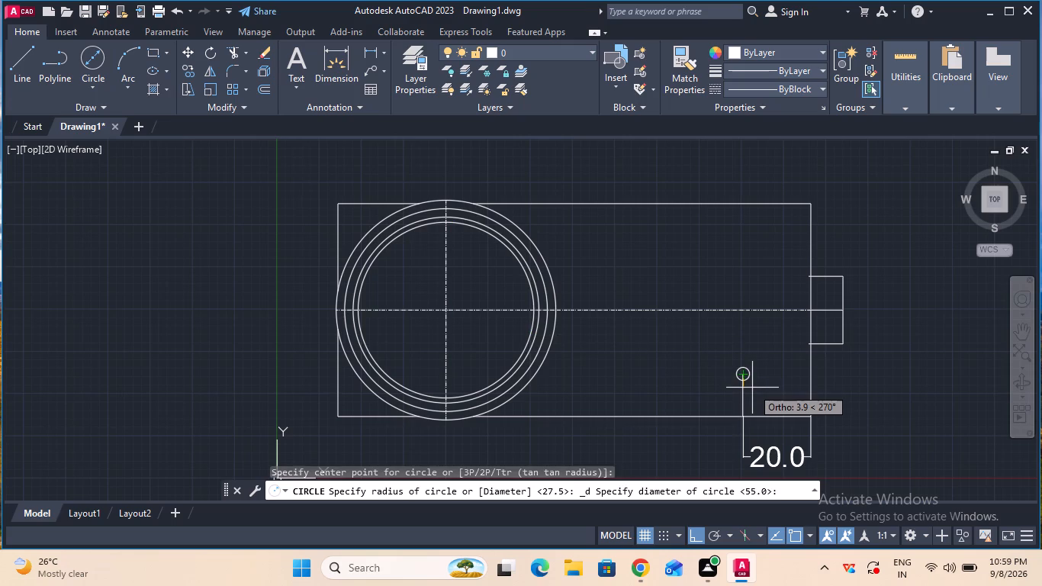
key("5")
key("Return")
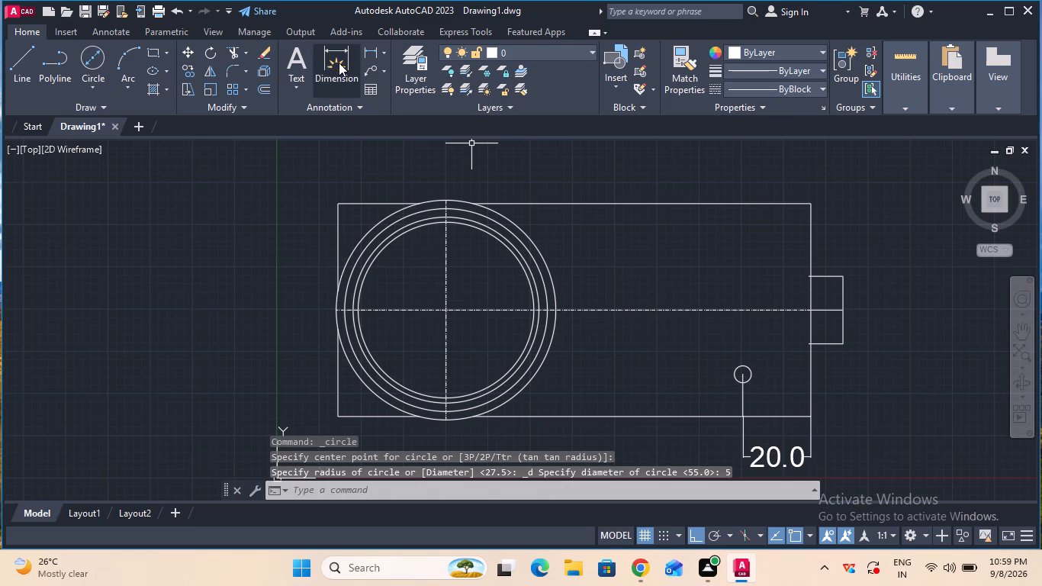
Copy the 5 mm circle 38 mm straight up from its centre.
left_click(188, 68)
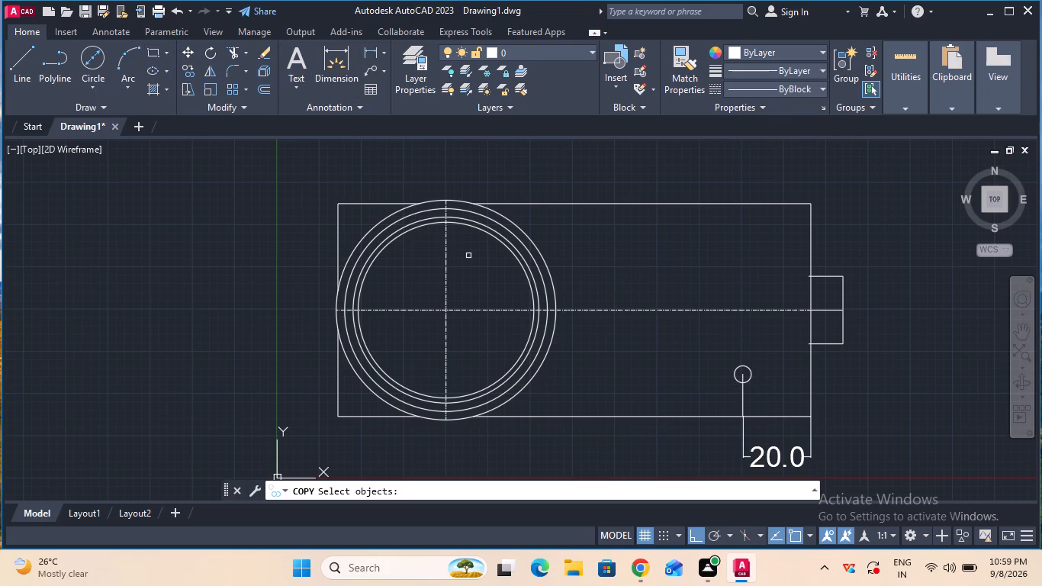
left_click(734, 372)
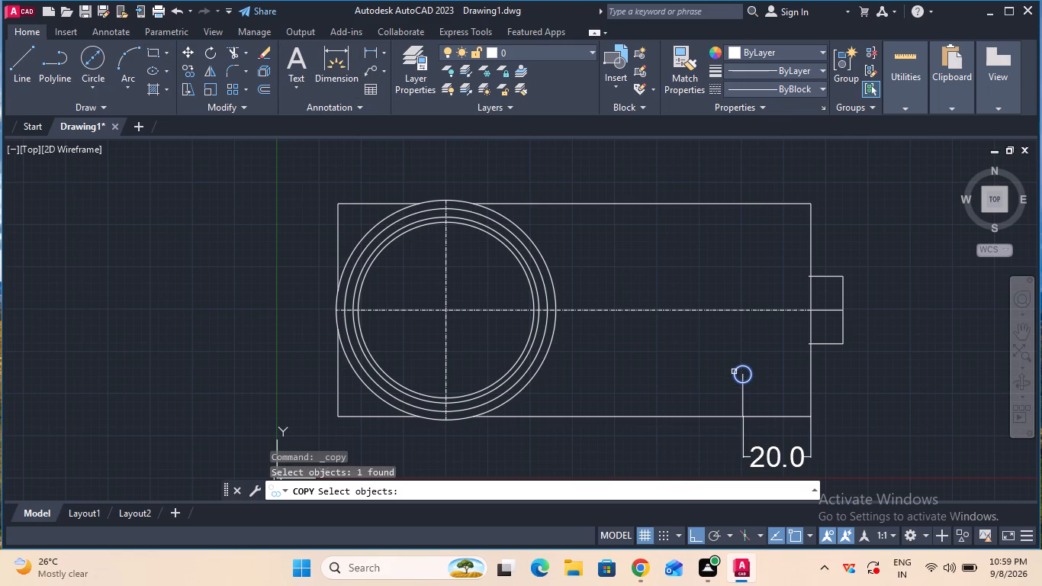
key("Return")
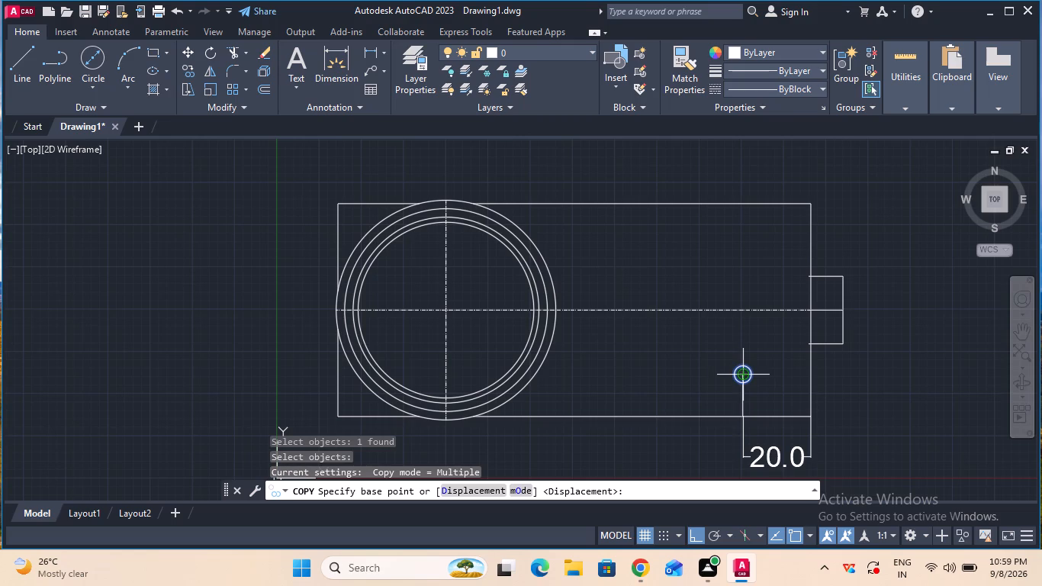
left_click(744, 378)
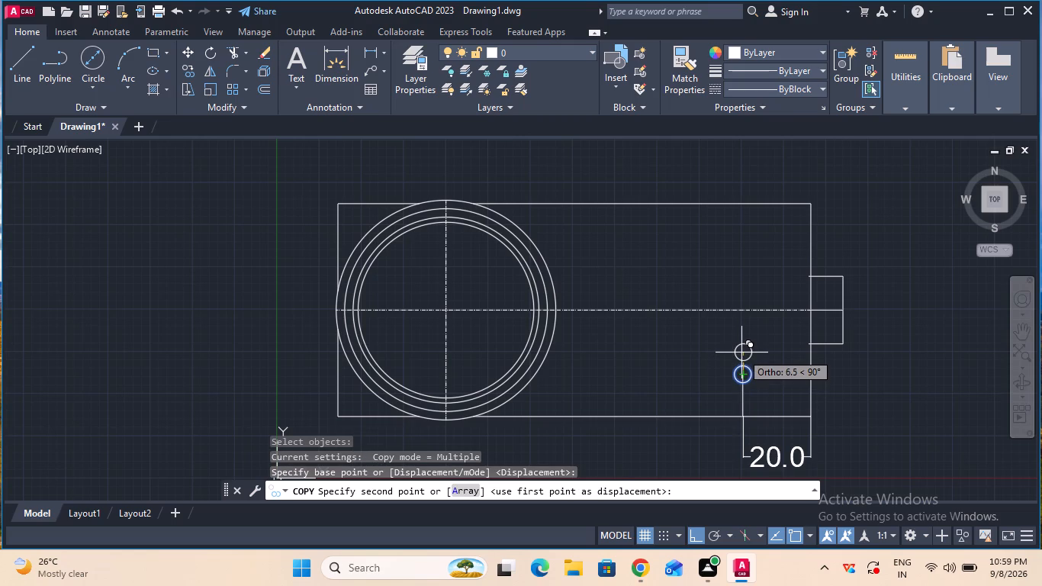
key("3")
key("8")
key("Return")
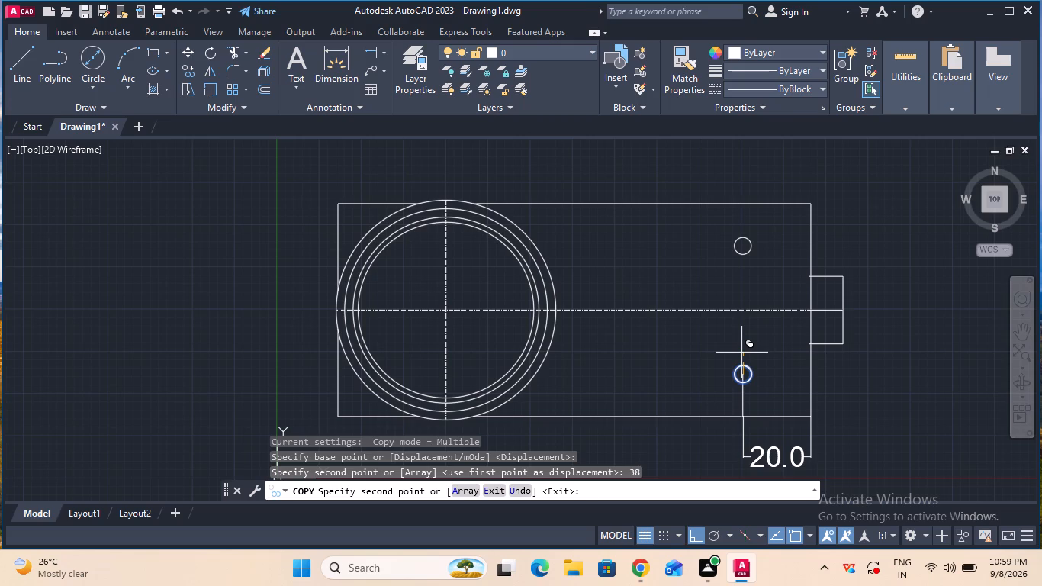
key("Escape")
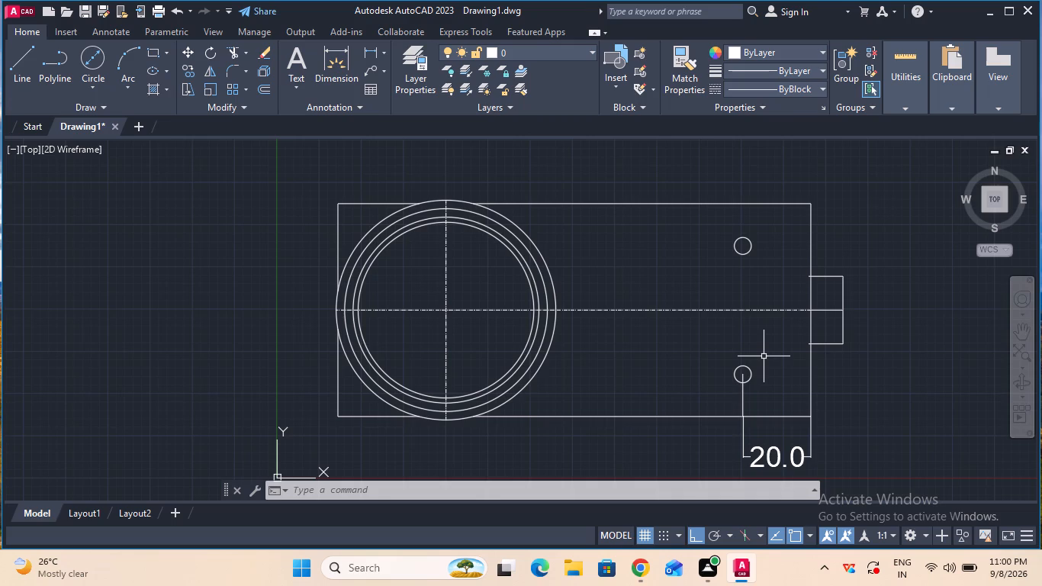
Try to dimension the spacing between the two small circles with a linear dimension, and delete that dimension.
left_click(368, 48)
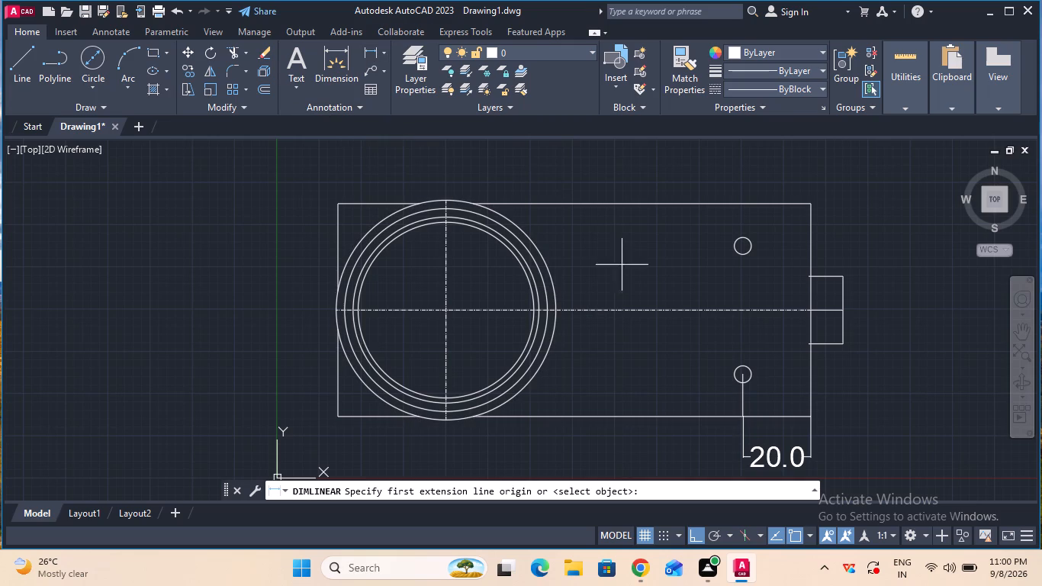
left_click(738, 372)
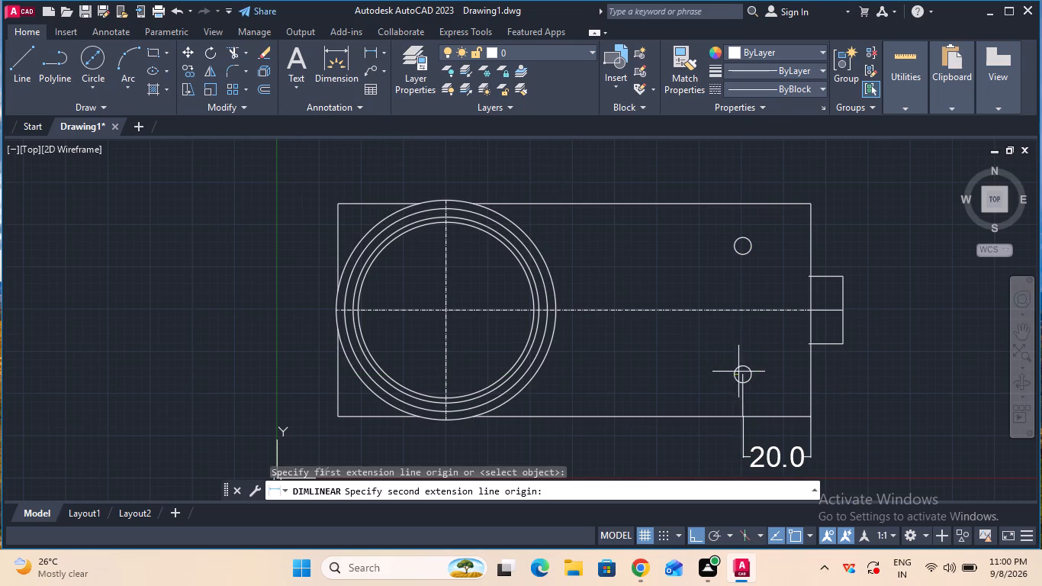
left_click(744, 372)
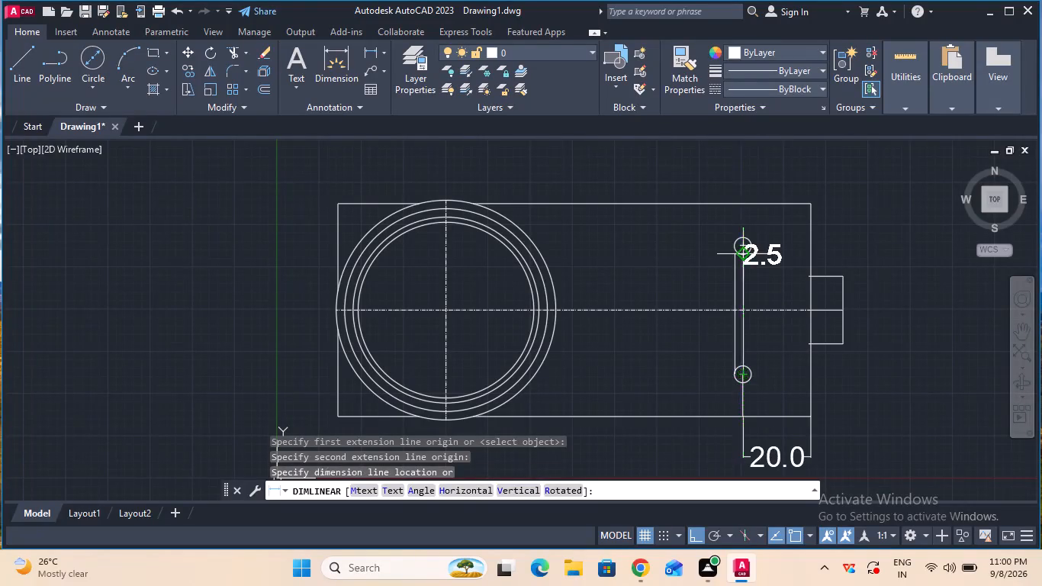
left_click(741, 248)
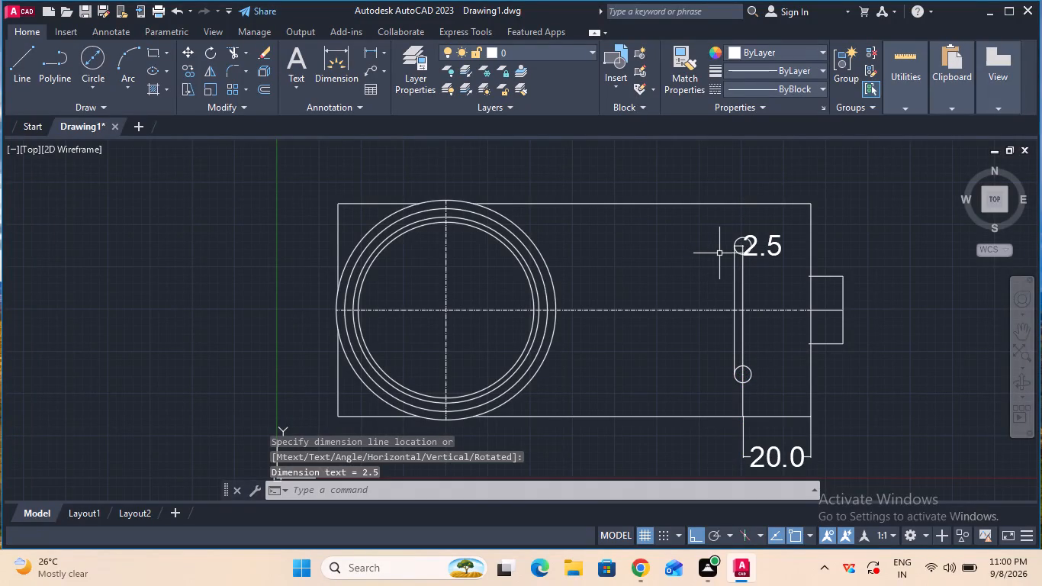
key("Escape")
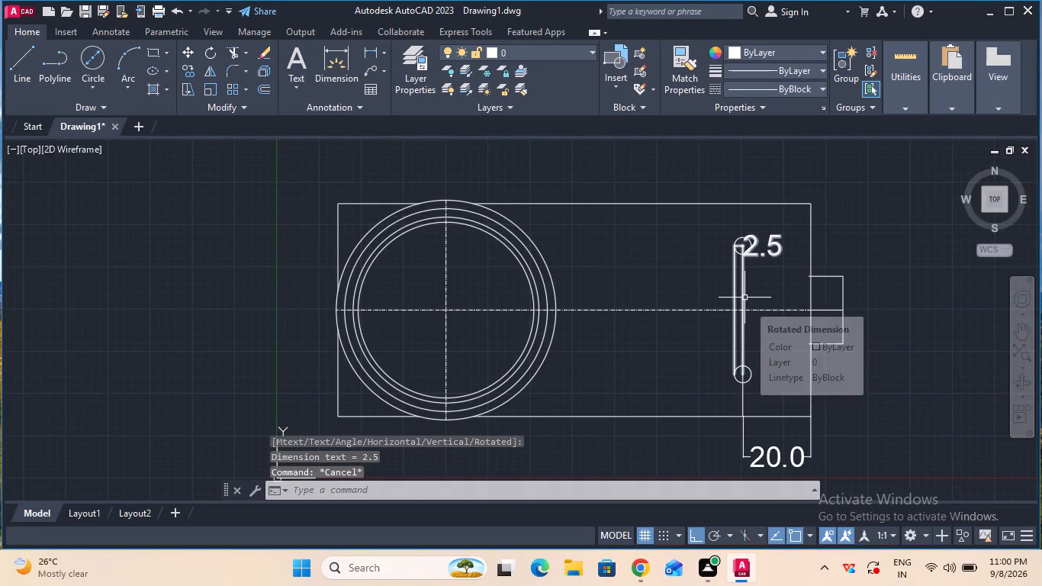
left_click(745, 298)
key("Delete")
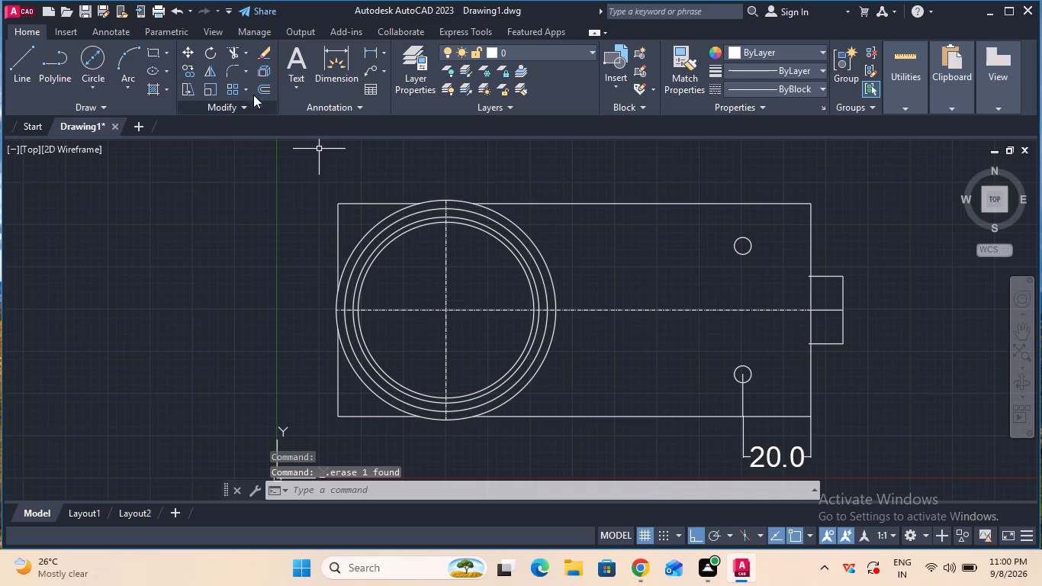
Dimension the vertical distance between the centres of the two small circles, placing the dimension to their left.
left_click(371, 49)
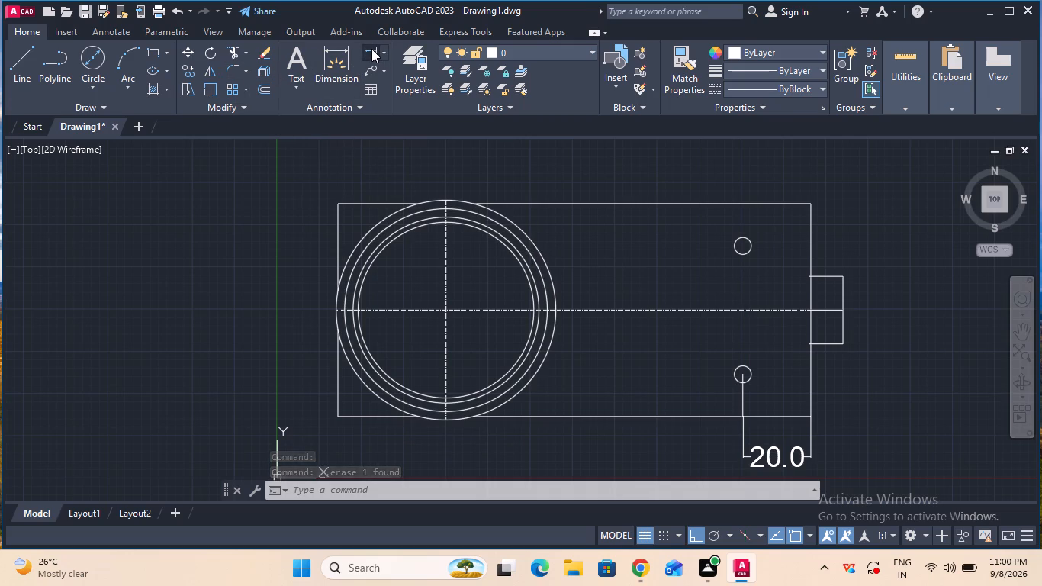
left_click(747, 377)
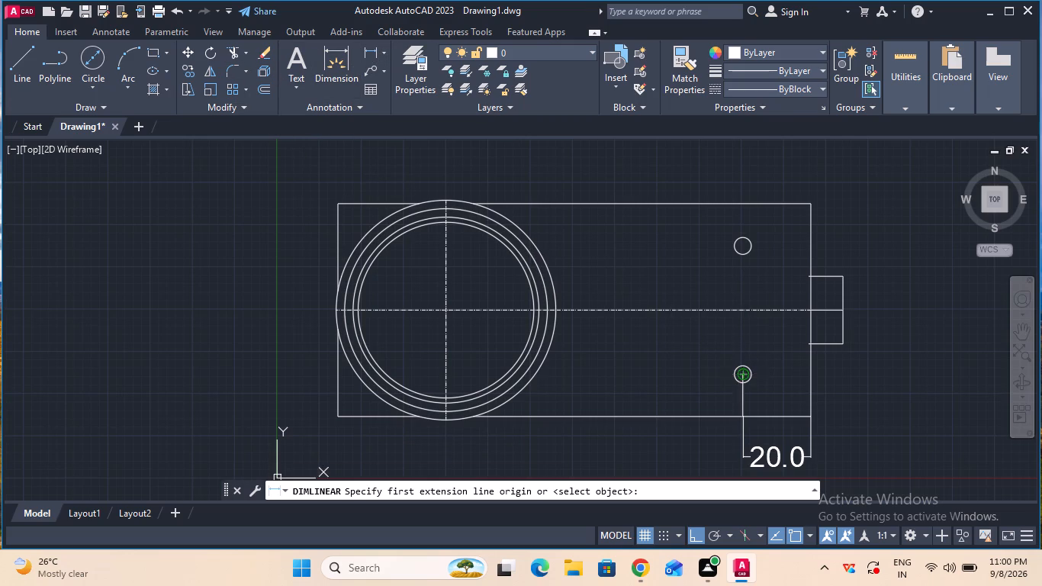
left_click(741, 246)
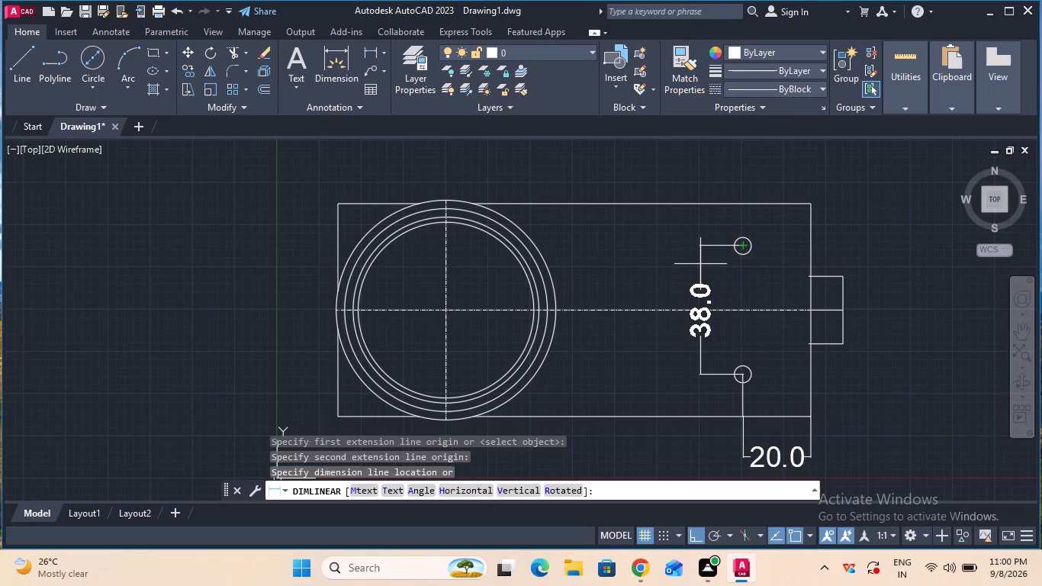
left_click(700, 264)
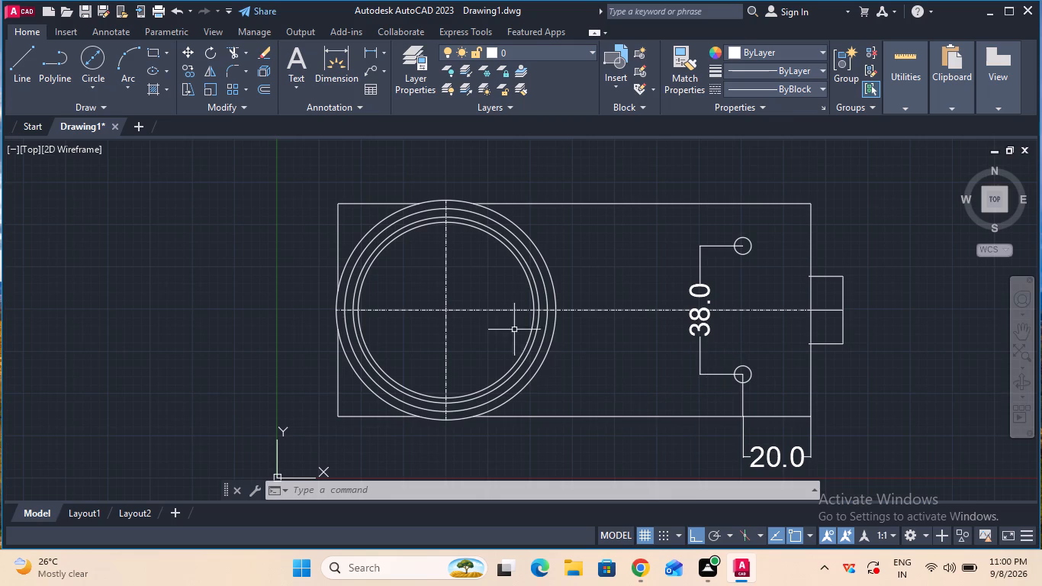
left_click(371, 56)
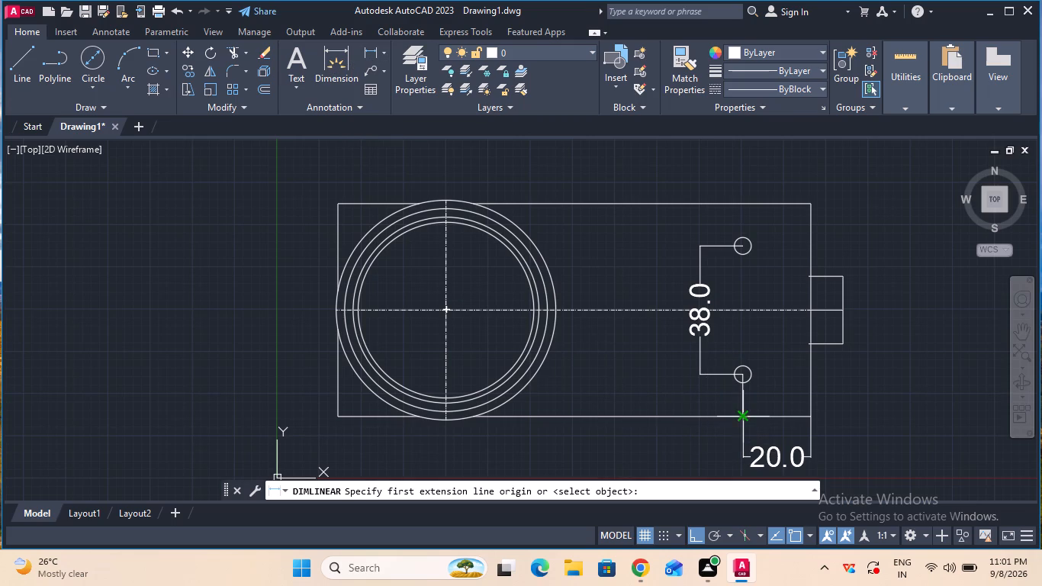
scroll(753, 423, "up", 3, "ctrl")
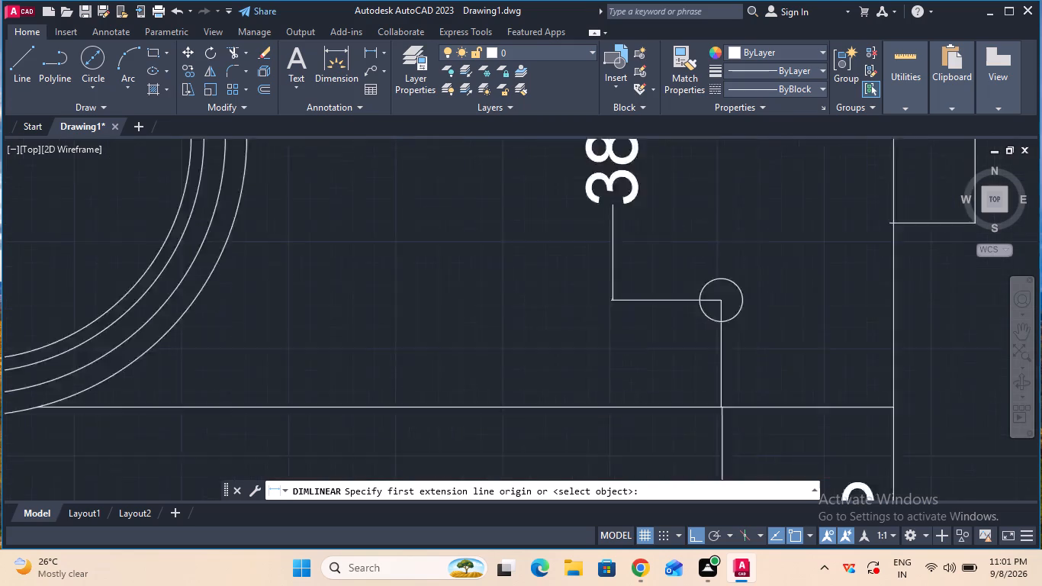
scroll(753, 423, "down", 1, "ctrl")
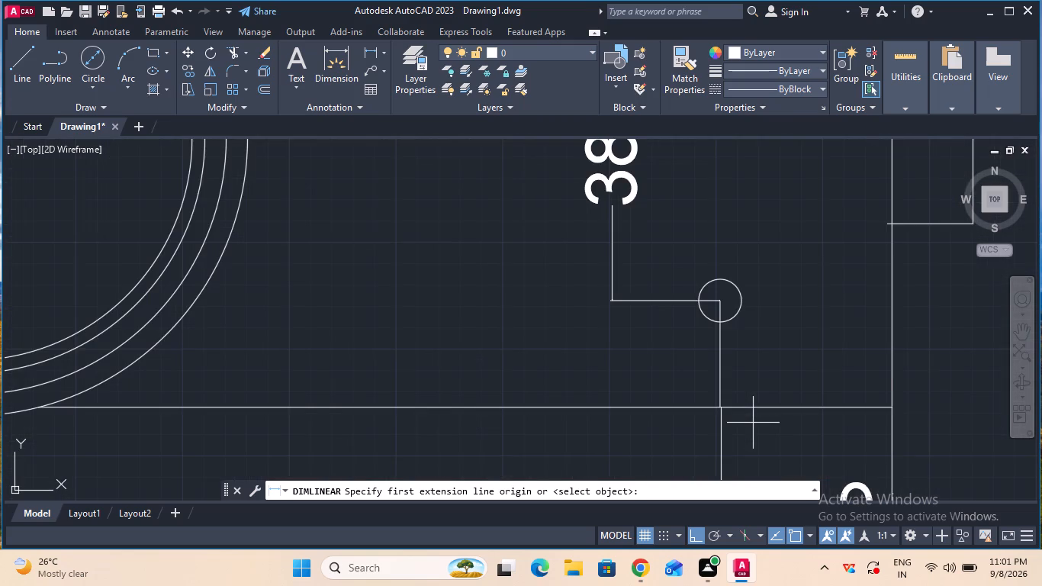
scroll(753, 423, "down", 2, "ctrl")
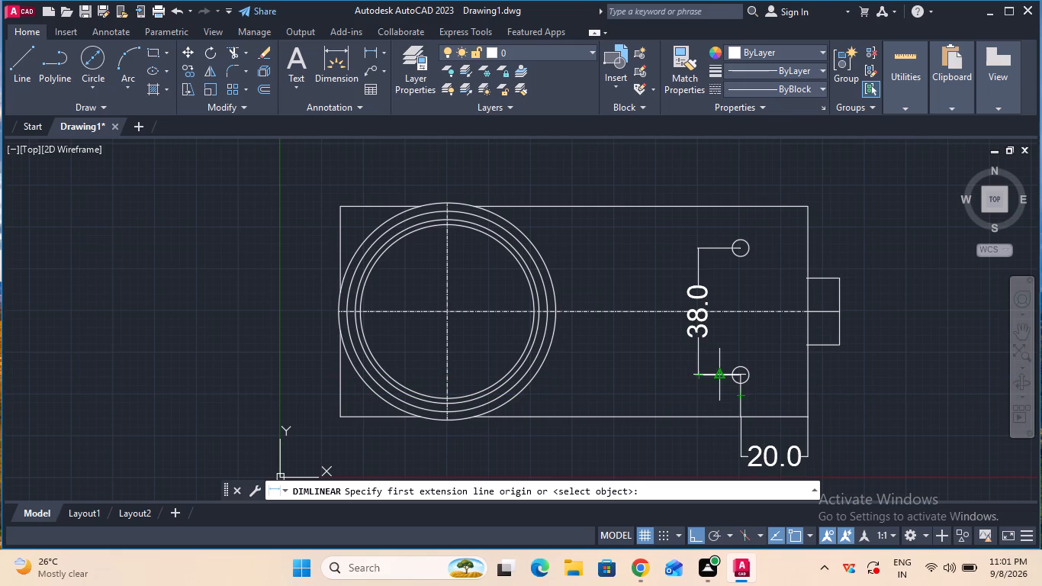
Erase the two small circles and the 38.0 dimension between their centres.
left_click(262, 56)
left_click(738, 258)
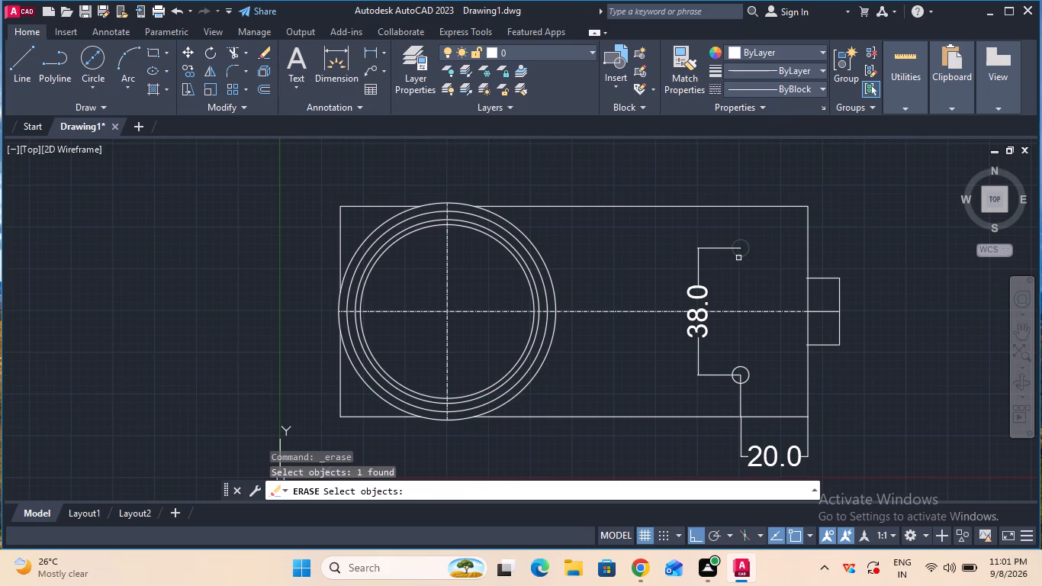
key("backslash")
key("backslash")
key("backslash")
key("Return")
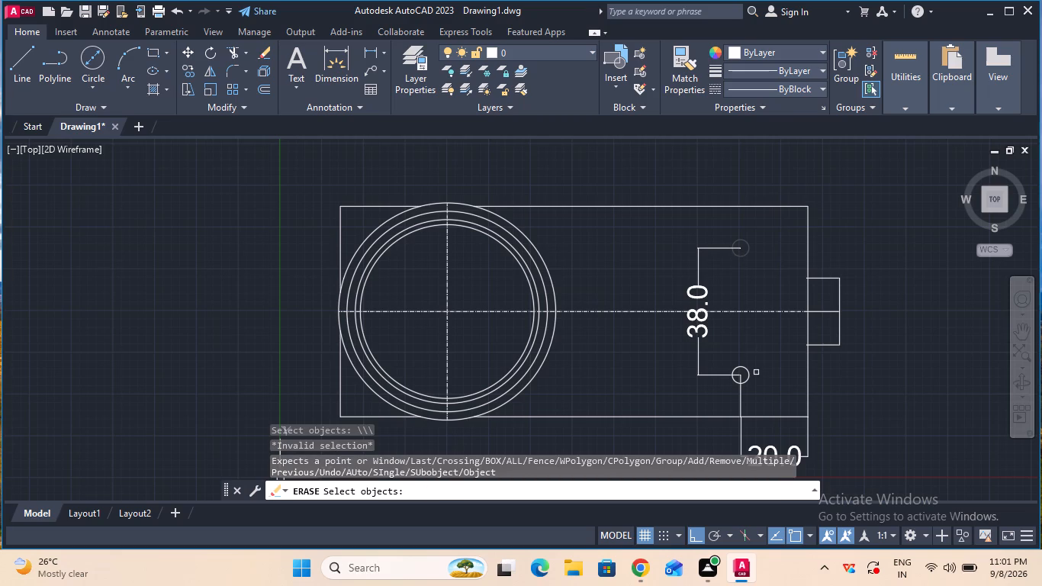
left_click(747, 371)
key("Return")
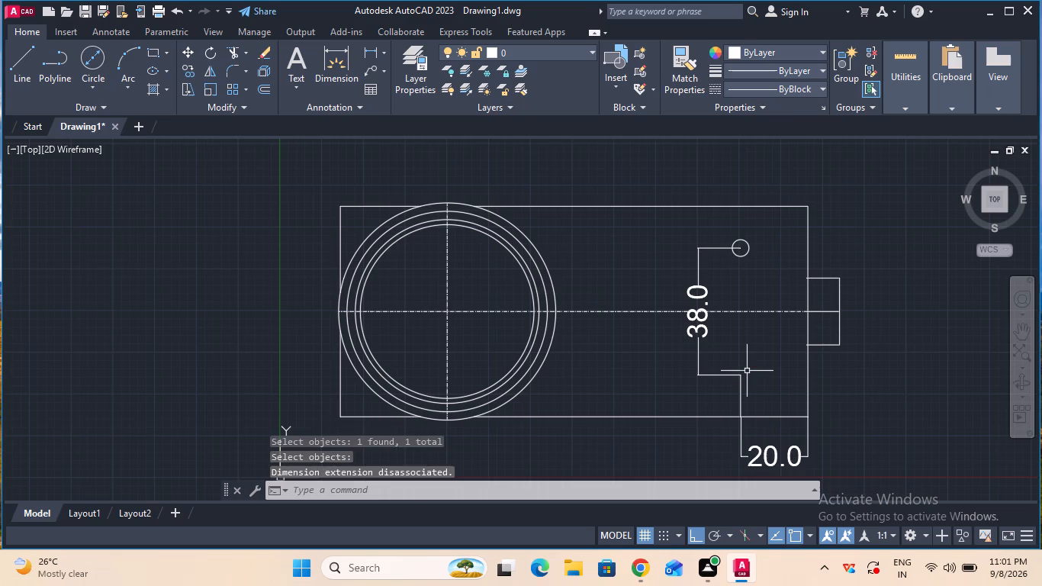
left_click(735, 243)
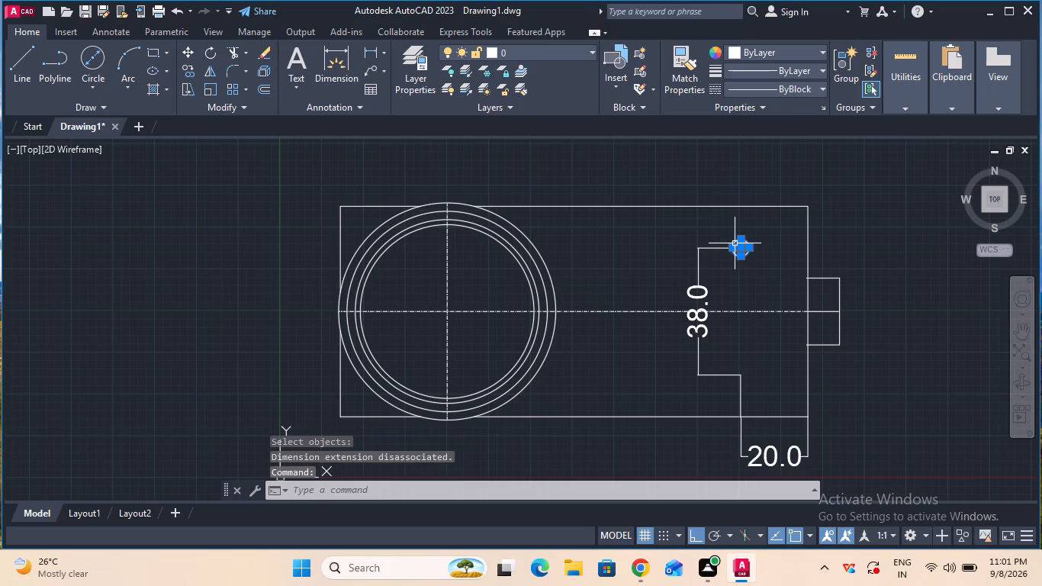
key("Delete")
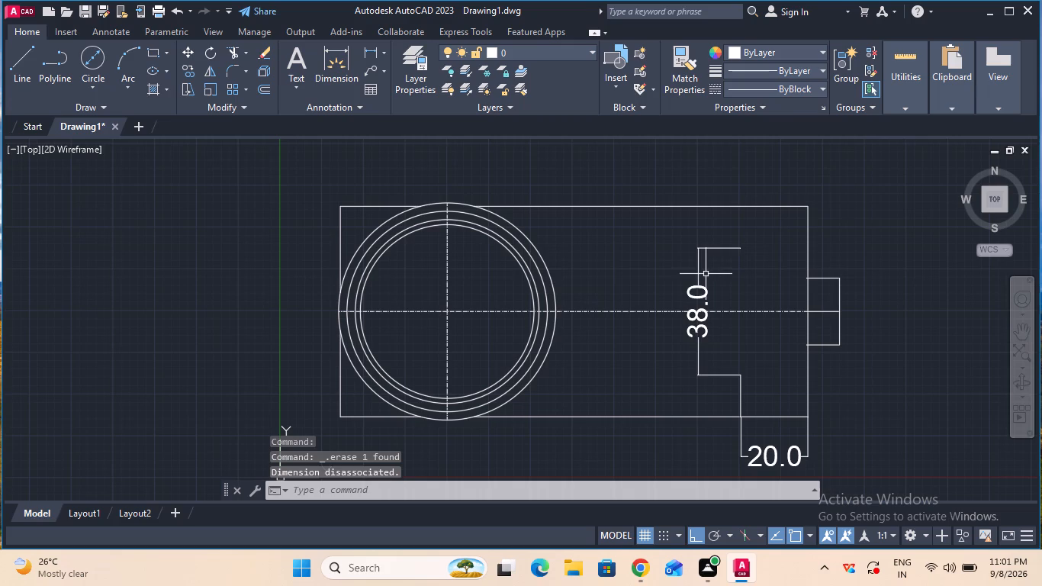
left_click(694, 285)
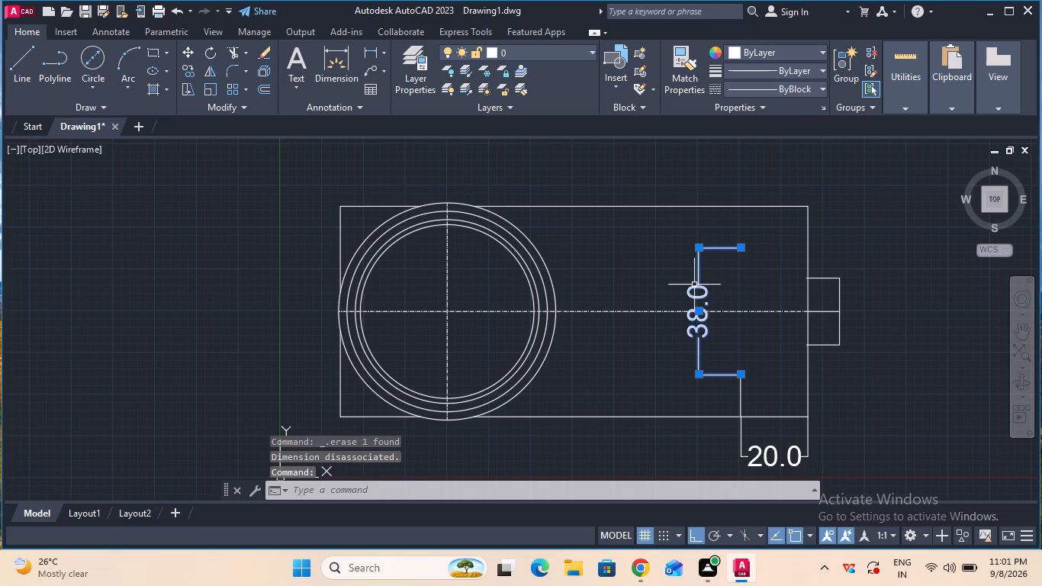
key("Delete")
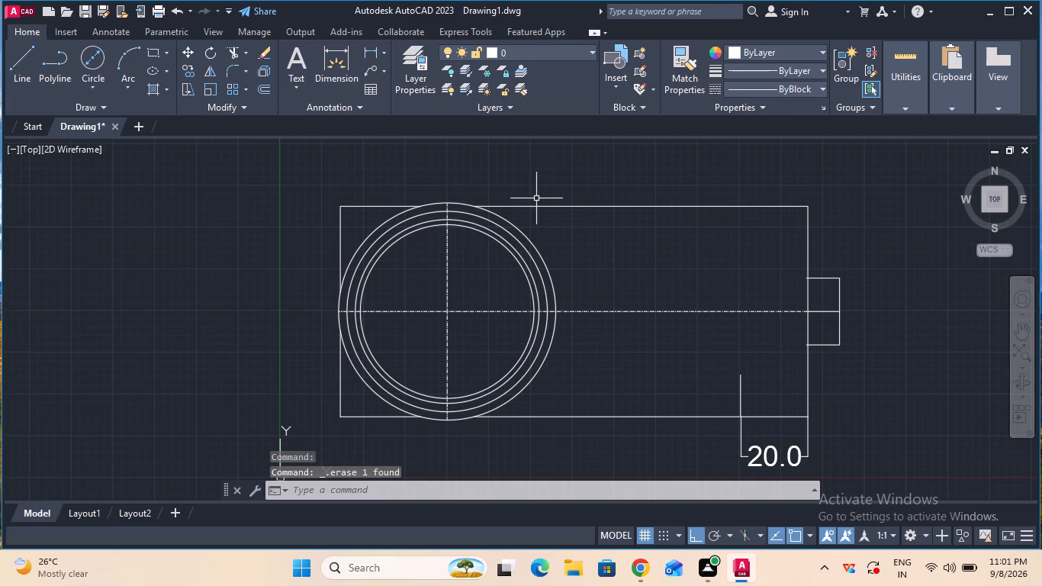
Erase the short vertical line rising from the rectangle's lower edge at the 20.0 dimension.
left_click(261, 56)
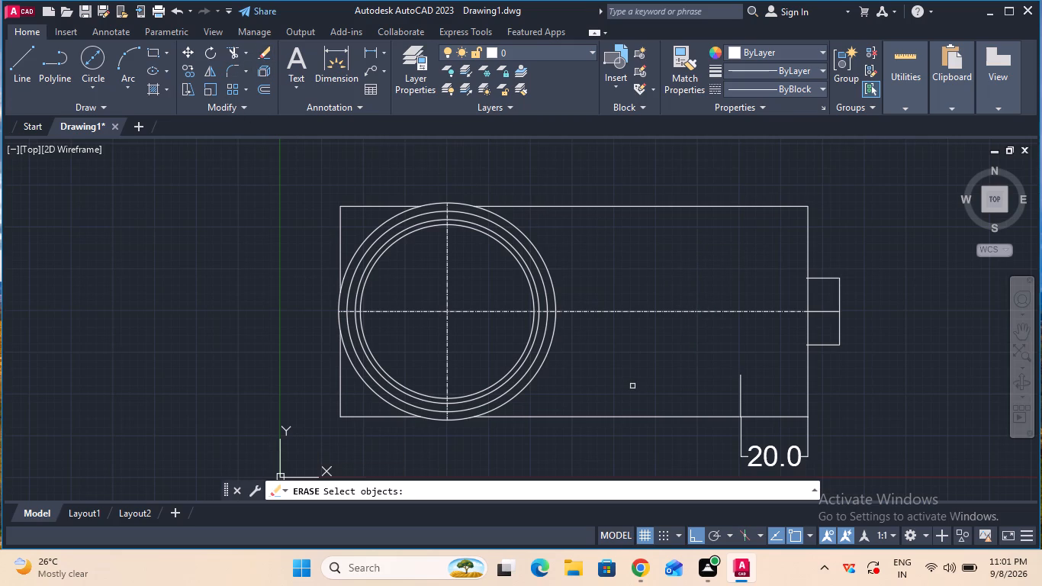
left_click(739, 396)
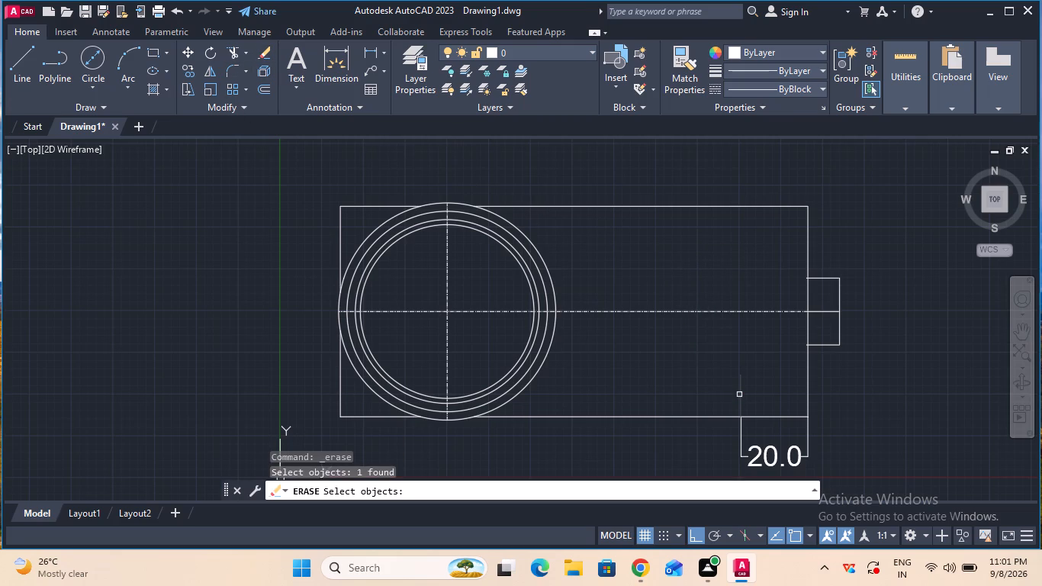
key("Return")
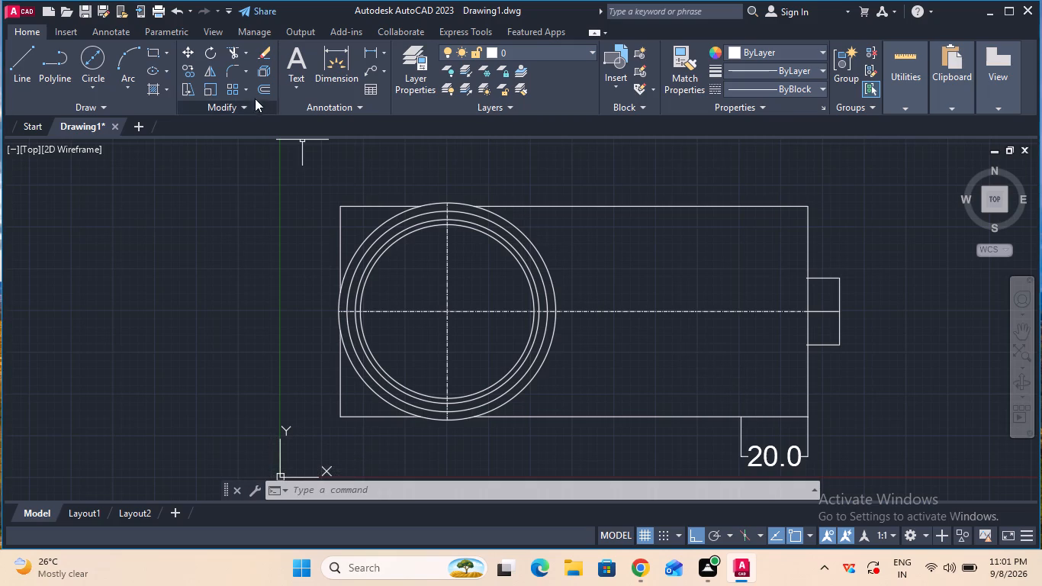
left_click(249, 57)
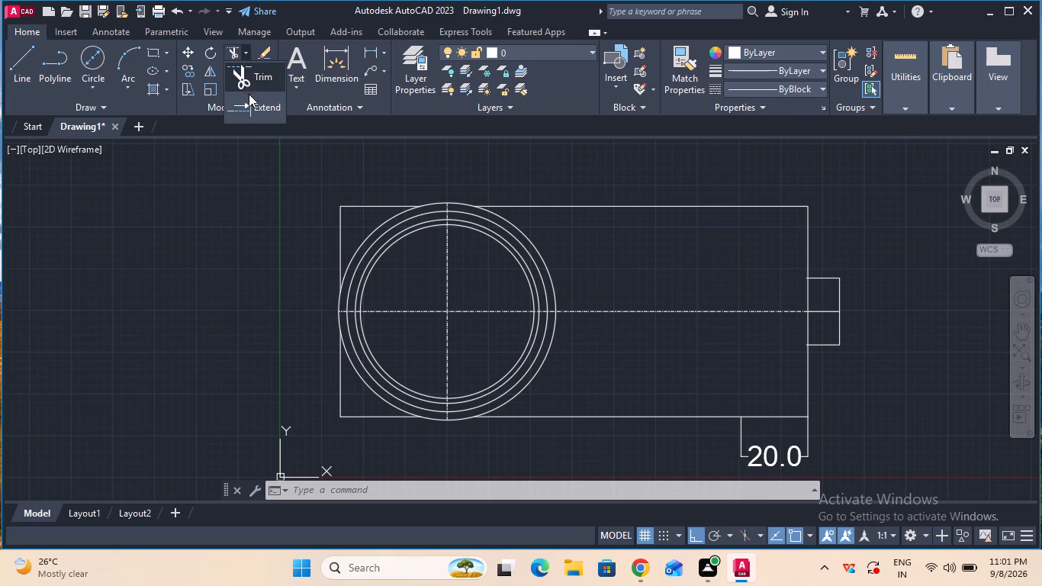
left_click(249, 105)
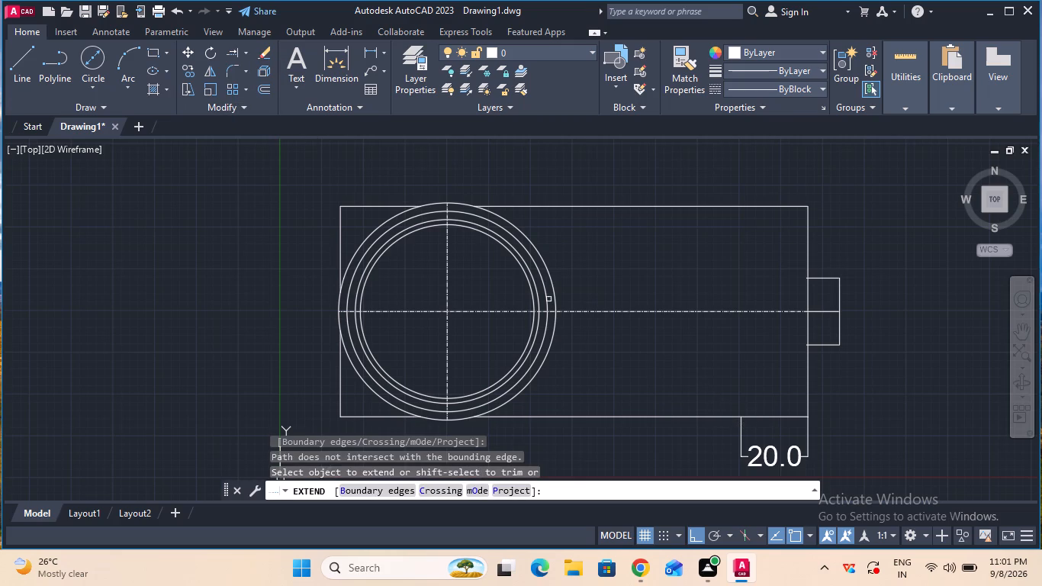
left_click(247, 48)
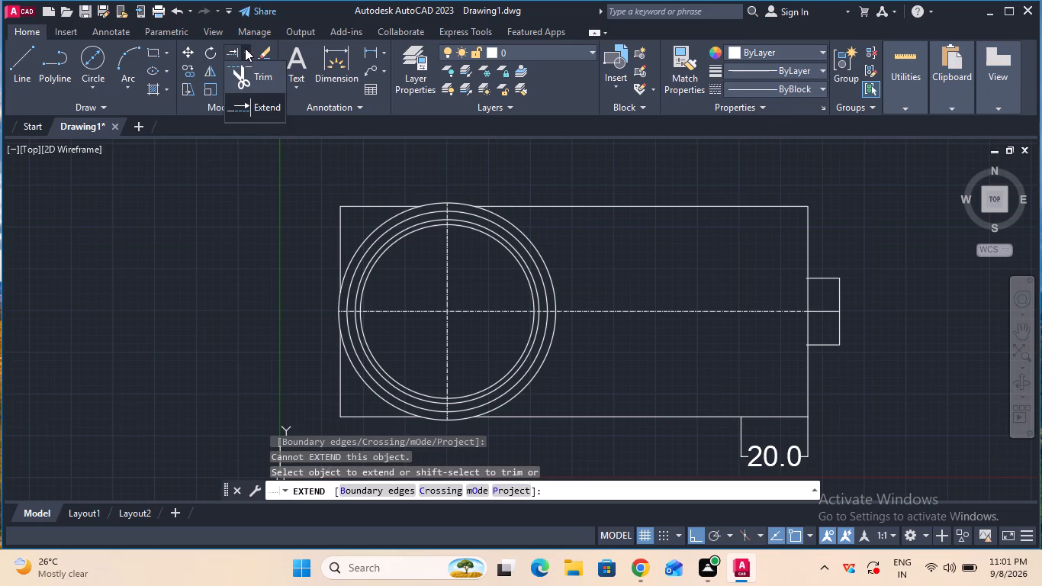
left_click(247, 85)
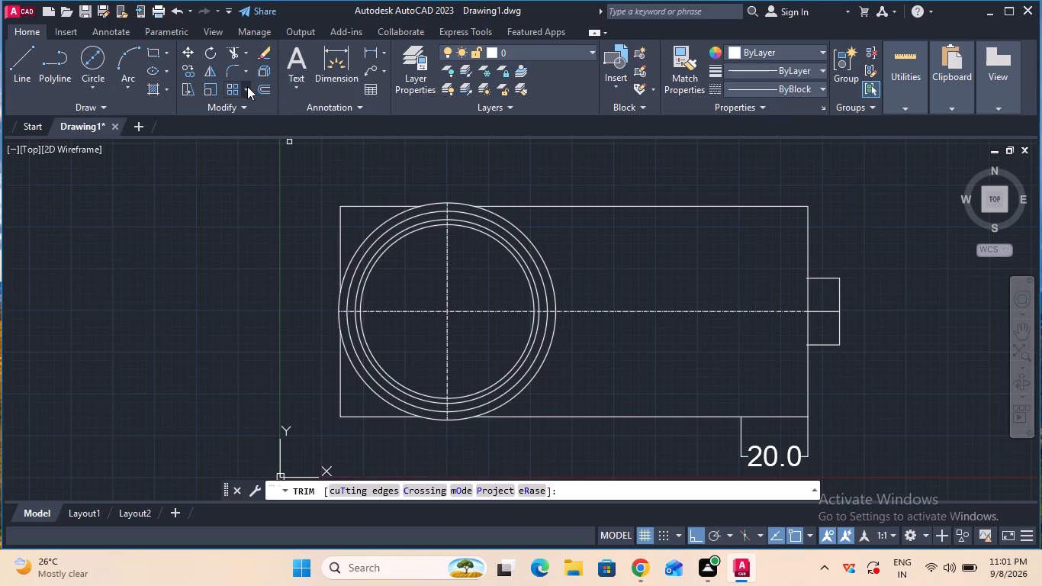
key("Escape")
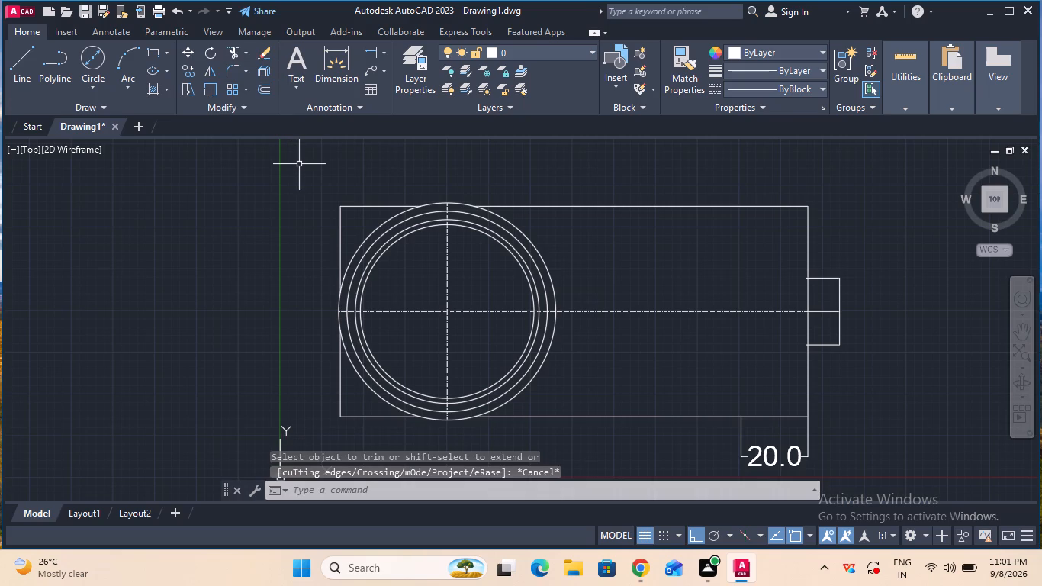
Draw a 12.5 mm vertical line upward from the rectangle's lower edge, starting at the inner extension line of the 20.0 dimension.
left_click(24, 72)
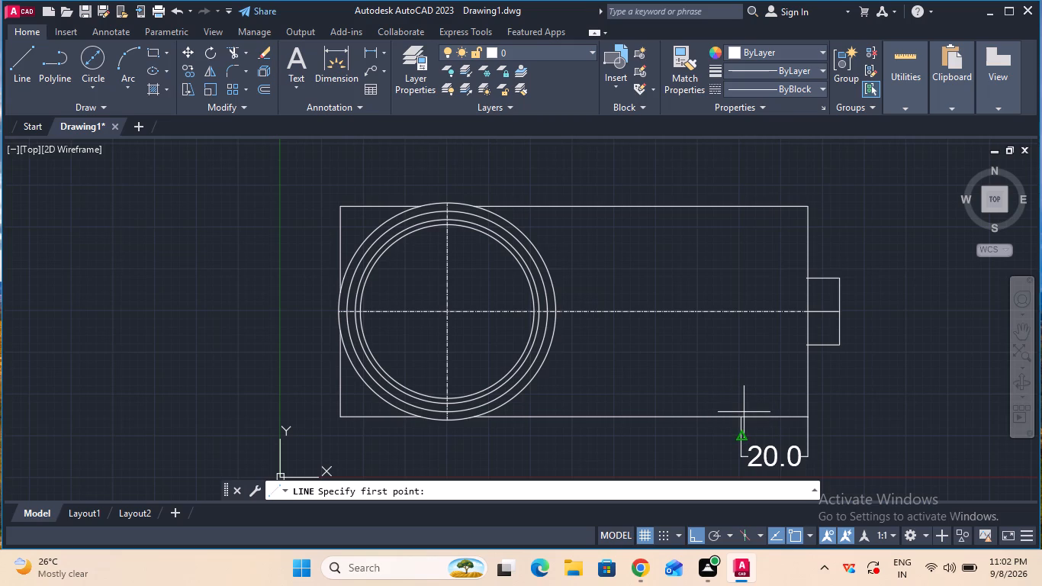
scroll(744, 412, "up", 2, "ctrl")
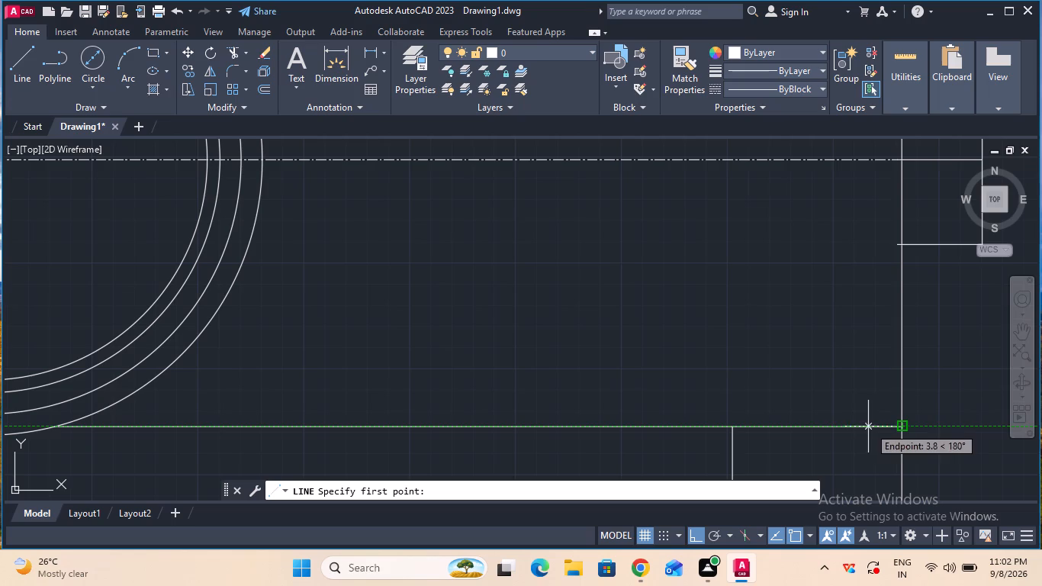
left_click(732, 431)
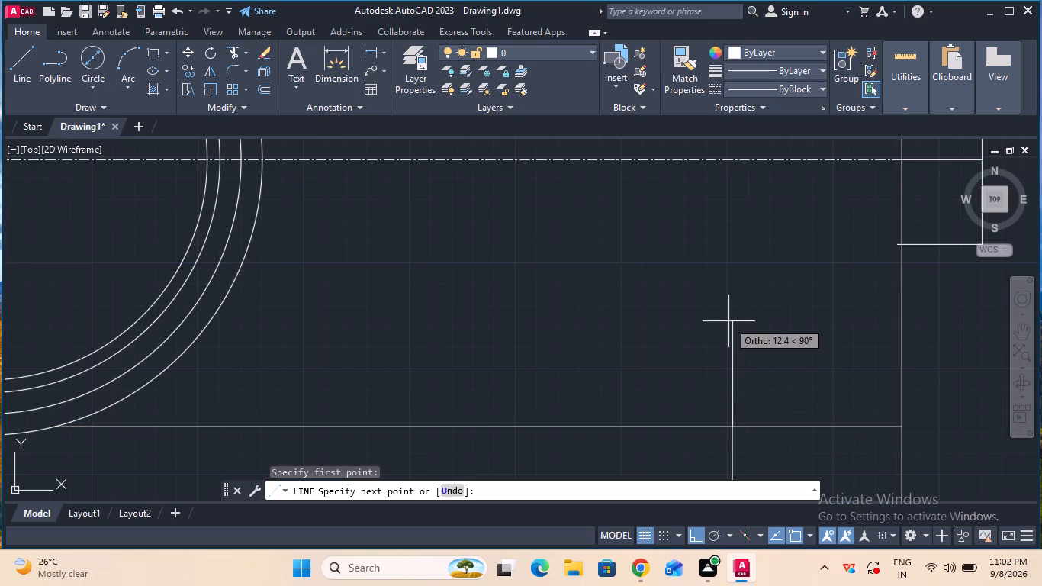
type("12")
type(".5")
key("Return")
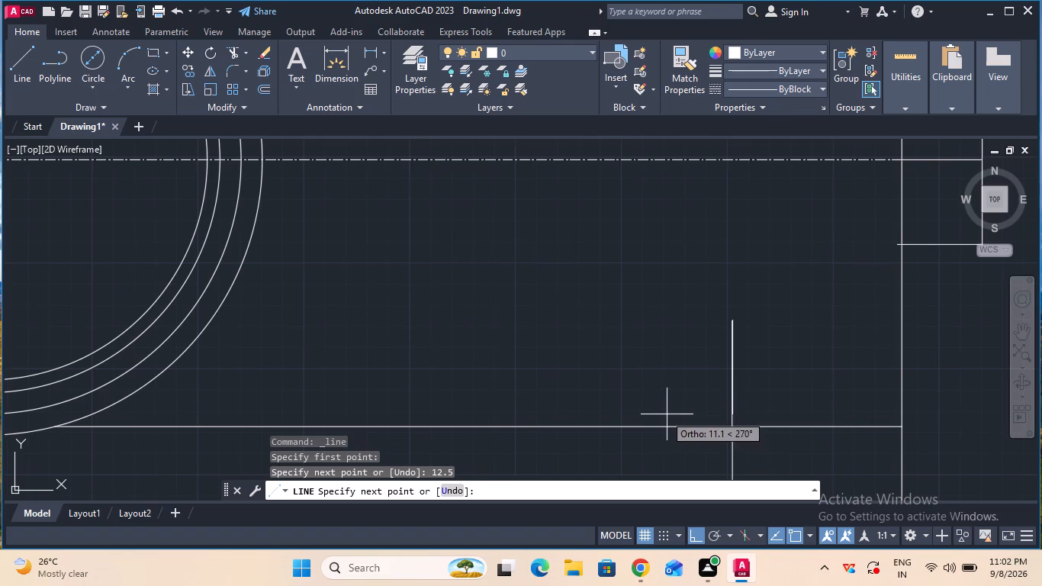
key("Escape")
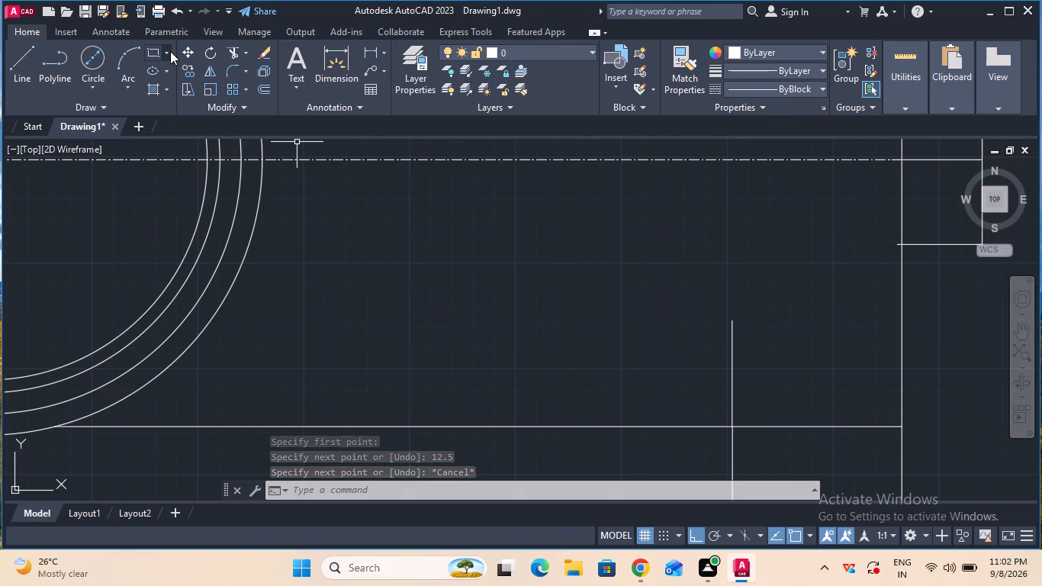
Draw a 5 mm diameter circle centred on the upper end of the new vertical line.
left_click(98, 64)
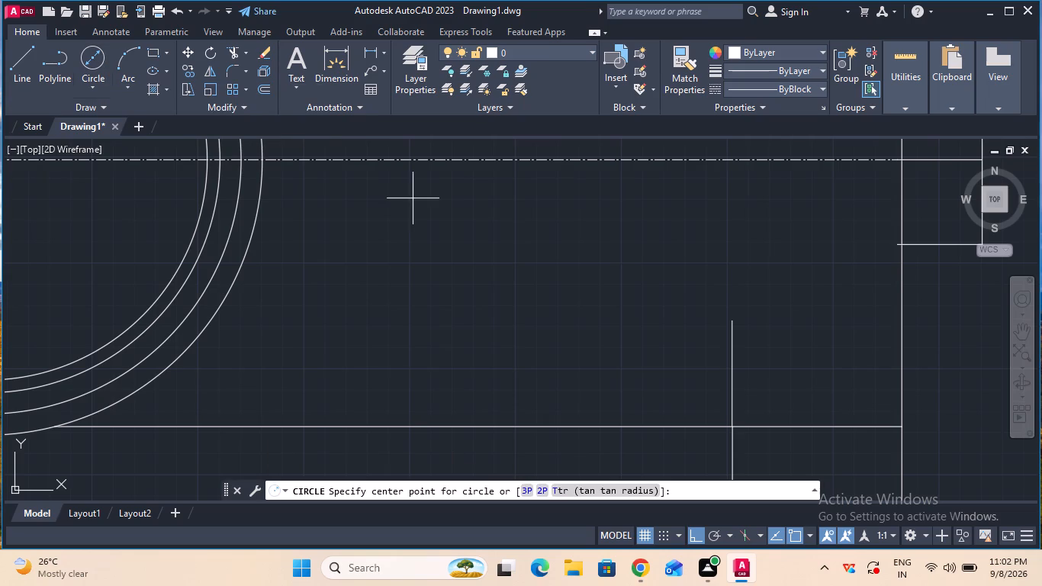
left_click(729, 320)
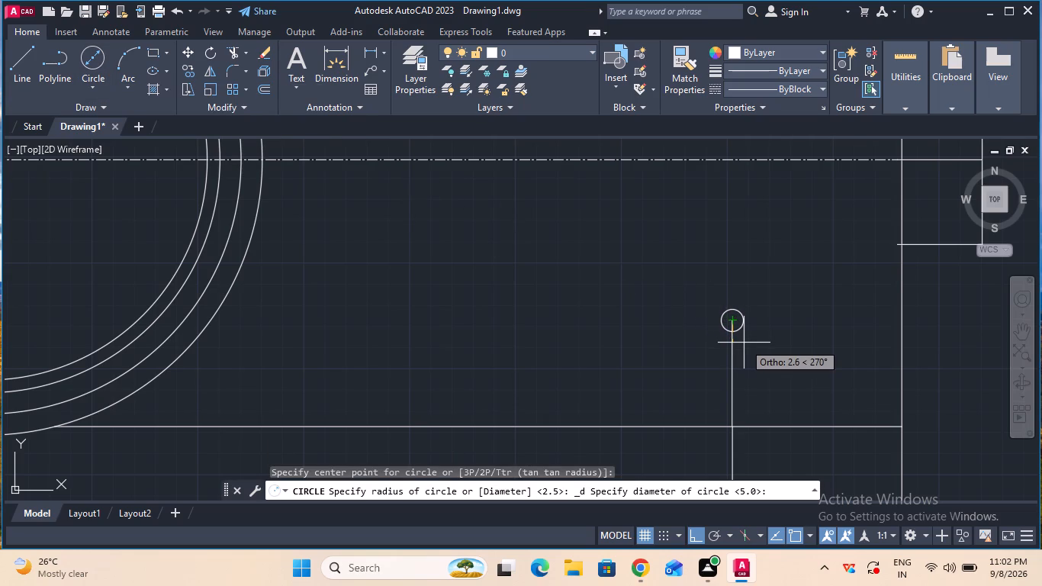
key("5")
key("Return")
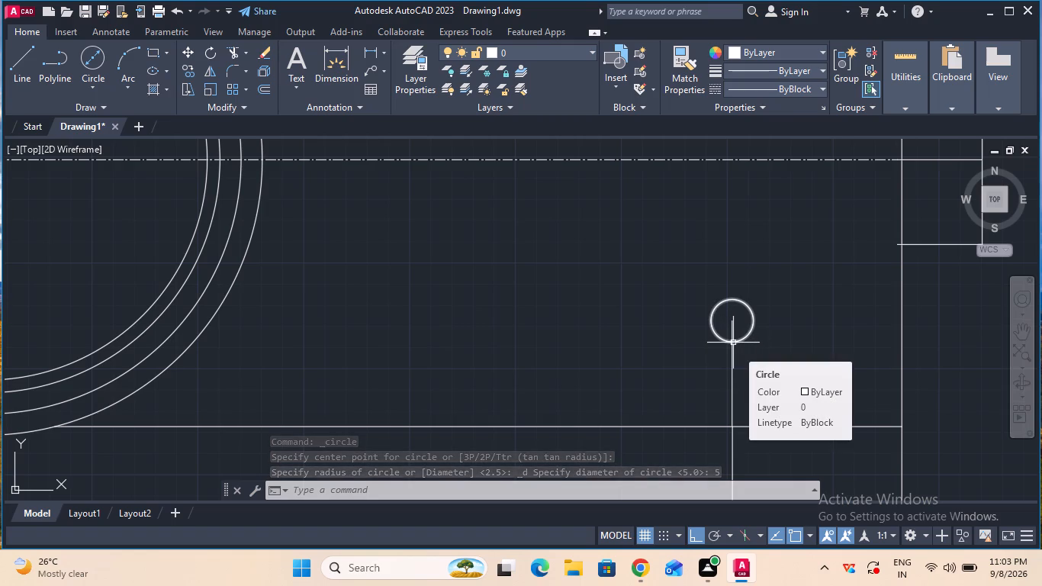
Copy the 5 mm circle 38 mm straight up, using its centre as the base point.
scroll(733, 343, "down", 2, "ctrl")
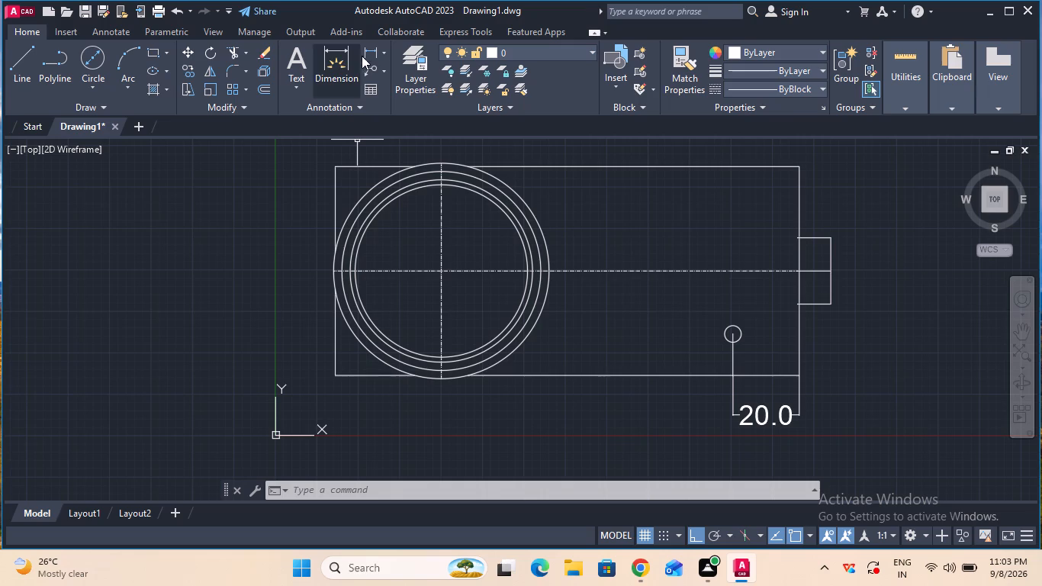
left_click(185, 66)
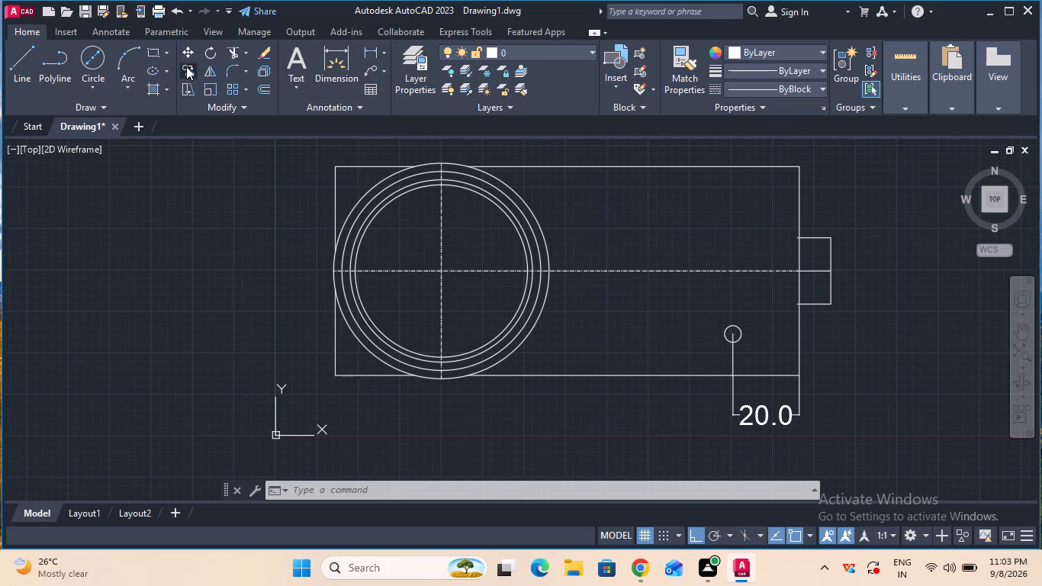
left_click(725, 332)
key("Return")
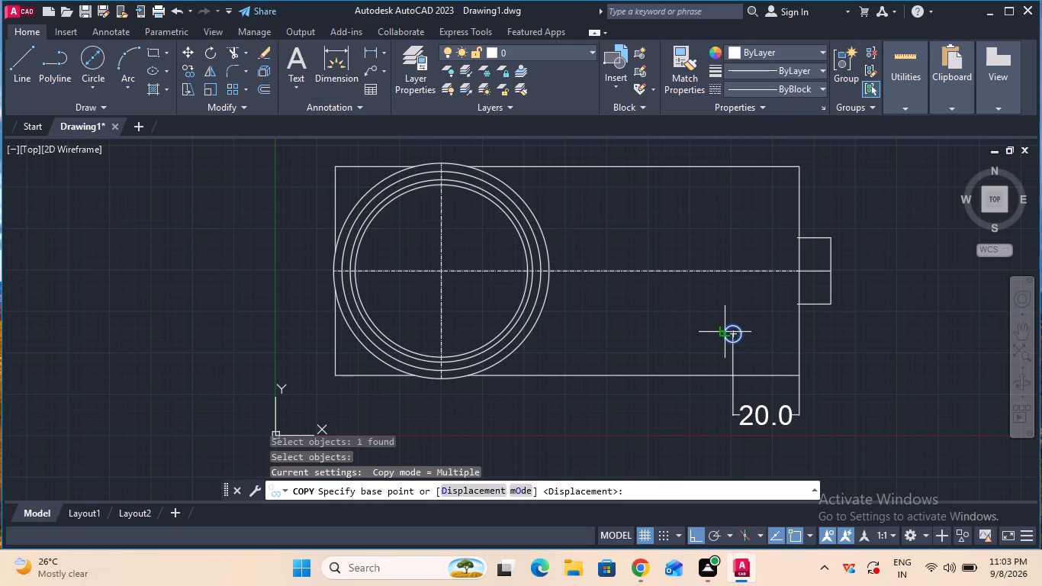
left_click(732, 335)
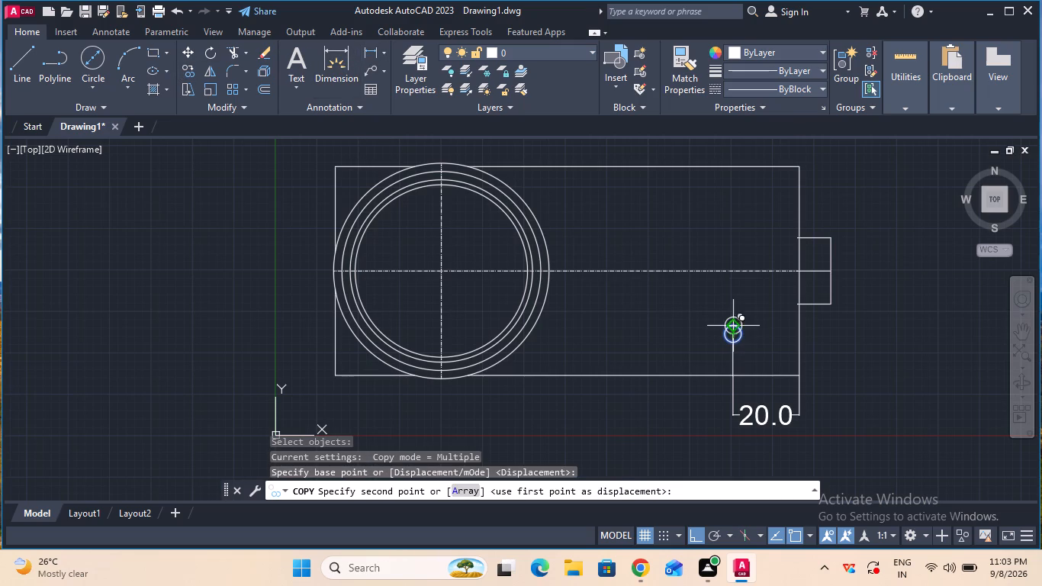
type("38")
key("Return")
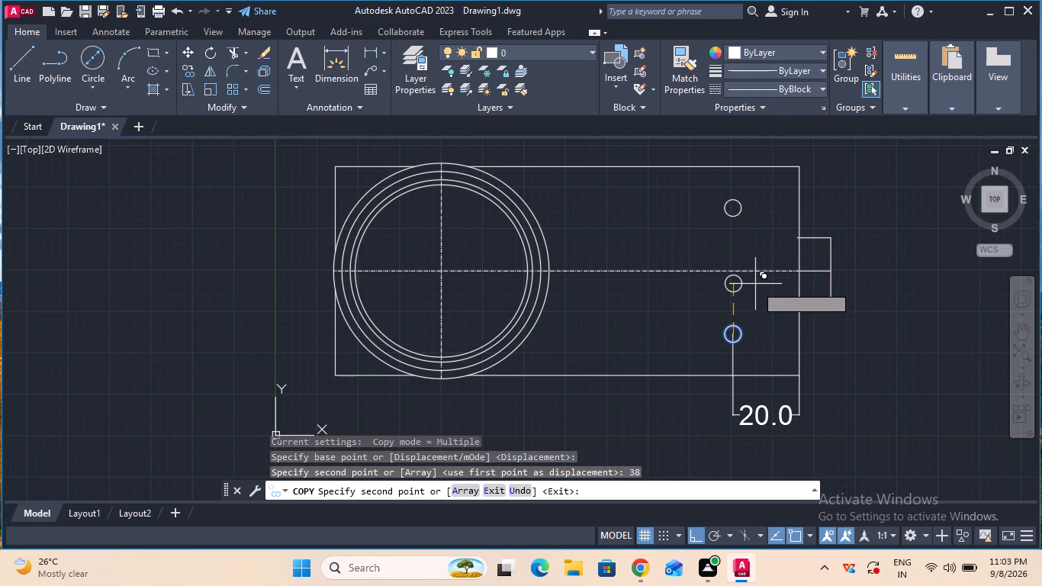
key("Escape")
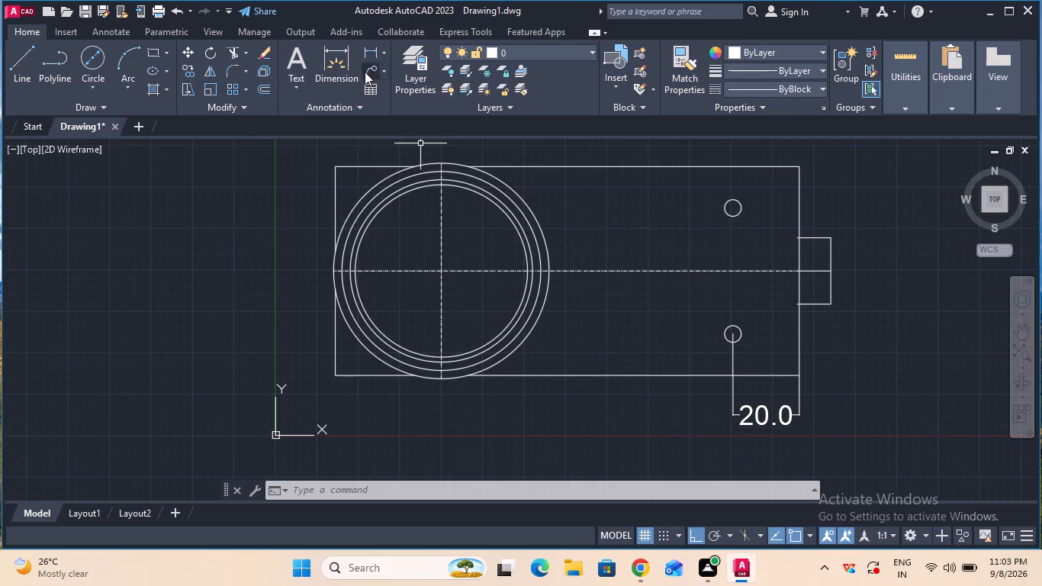
Add a vertical linear dimension between the centres of the two small circles, placing it to their left.
double_click(368, 47)
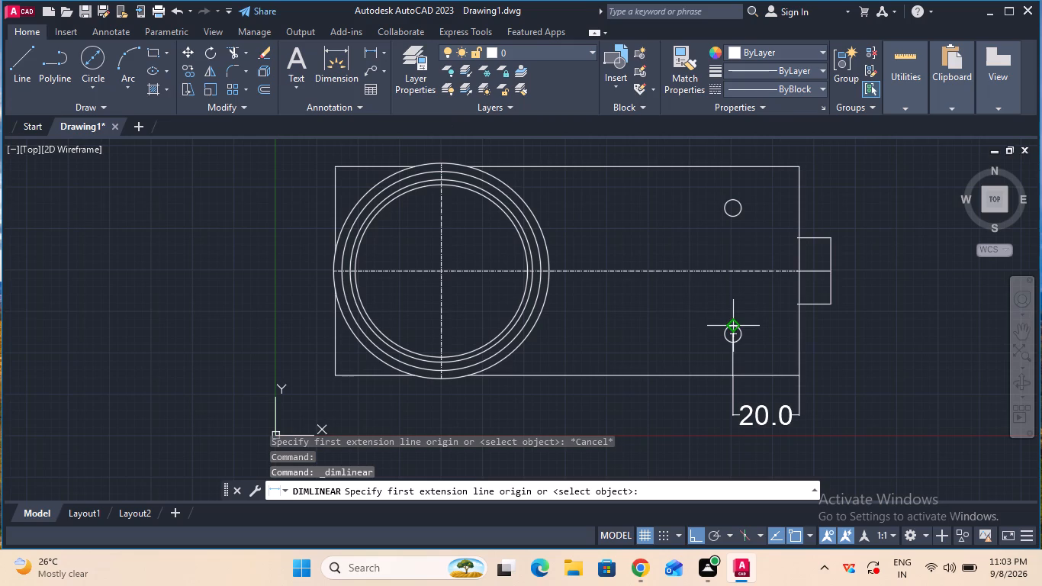
double_click(732, 333)
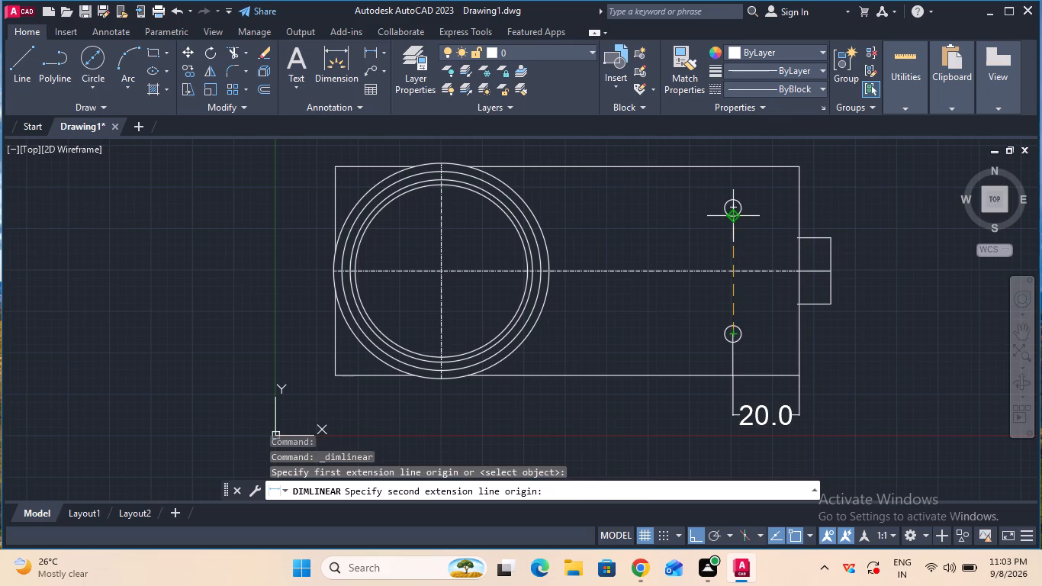
left_click(730, 209)
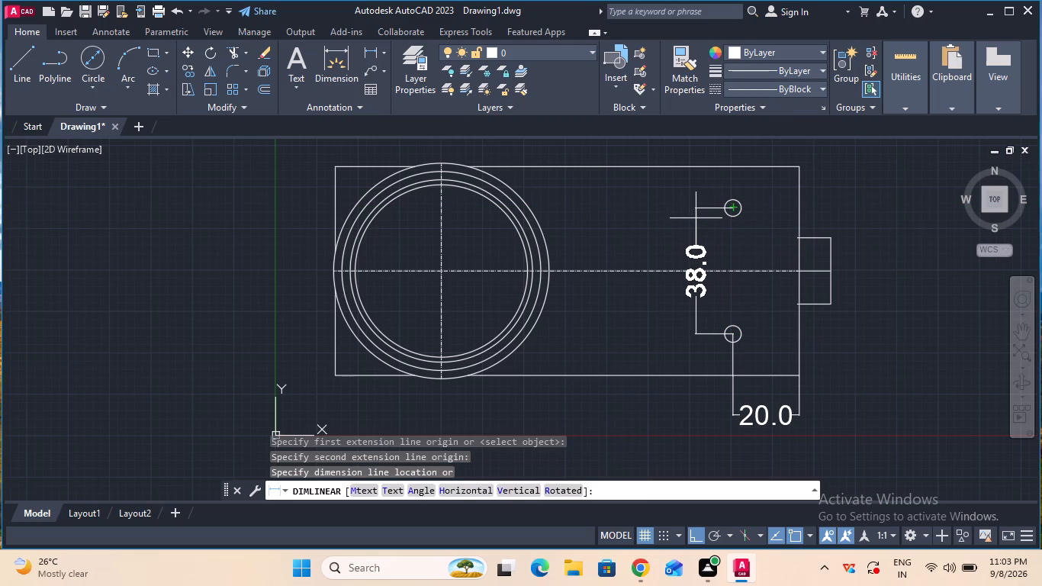
left_click(704, 223)
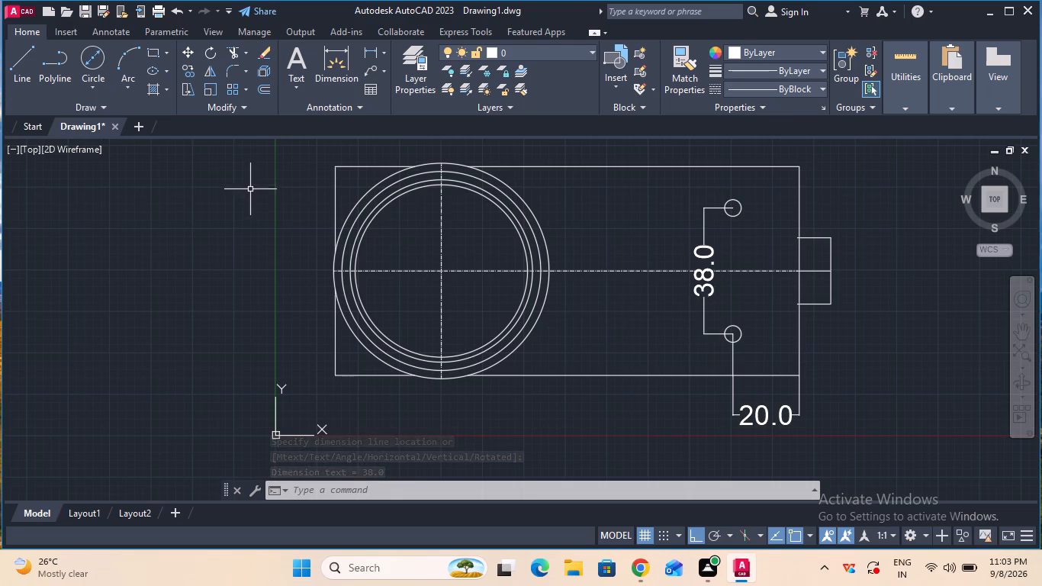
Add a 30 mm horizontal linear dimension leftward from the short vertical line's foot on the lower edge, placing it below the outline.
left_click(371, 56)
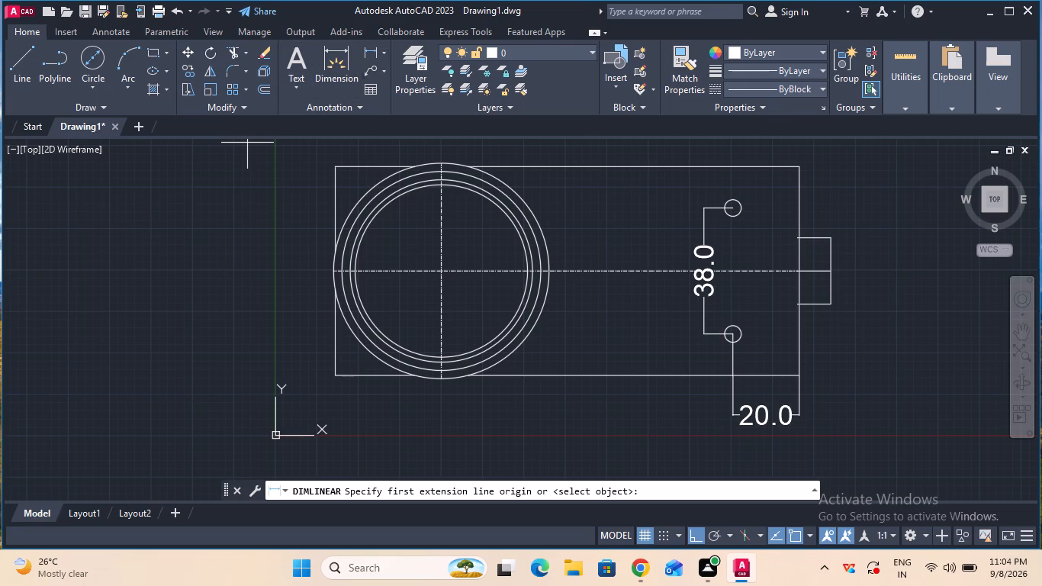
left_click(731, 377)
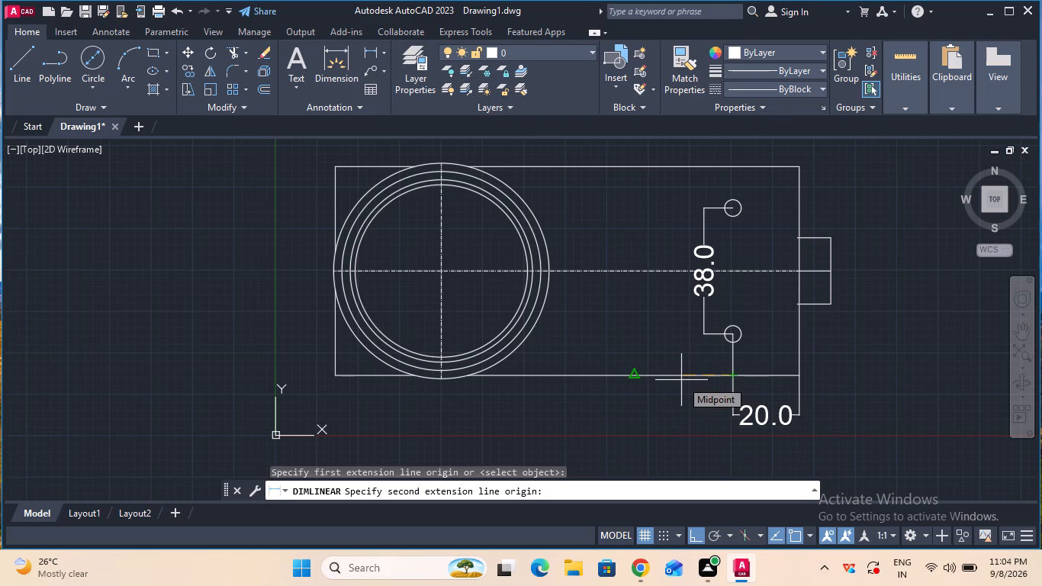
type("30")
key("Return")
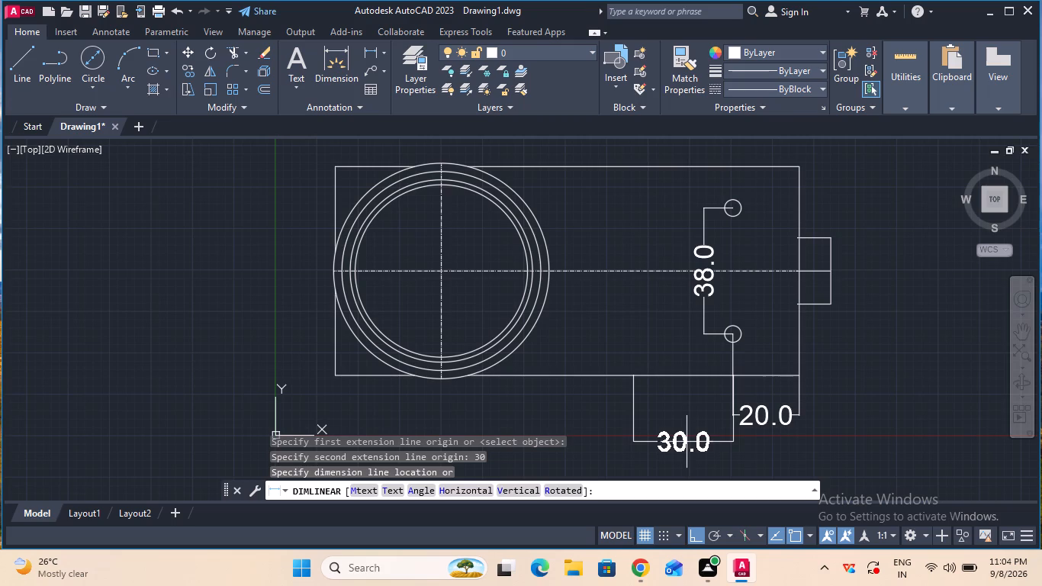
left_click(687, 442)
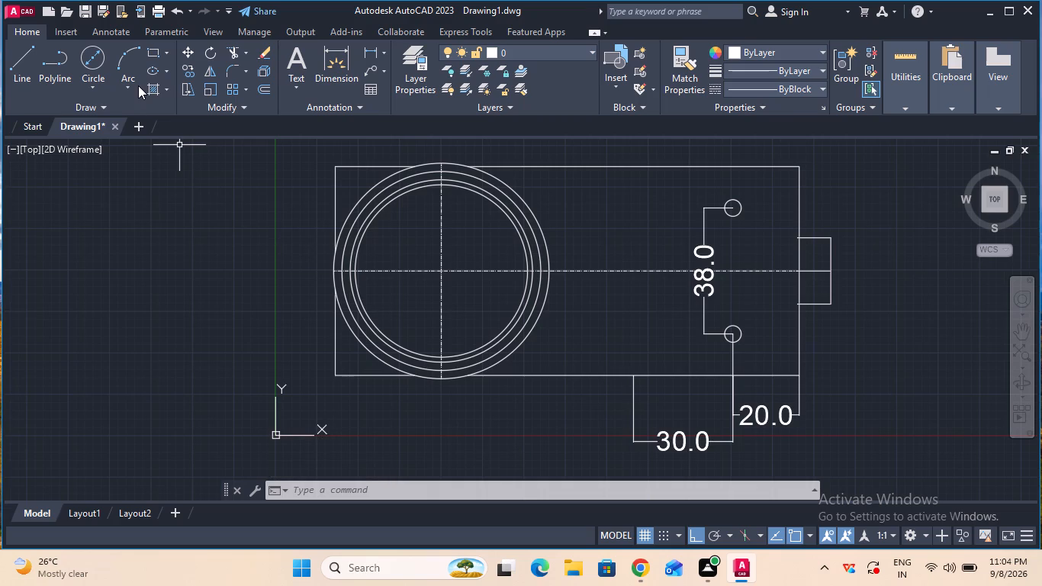
Copy the lower 5 mm circle 30 mm horizontally to the left, using its centre as the base point.
left_click(185, 73)
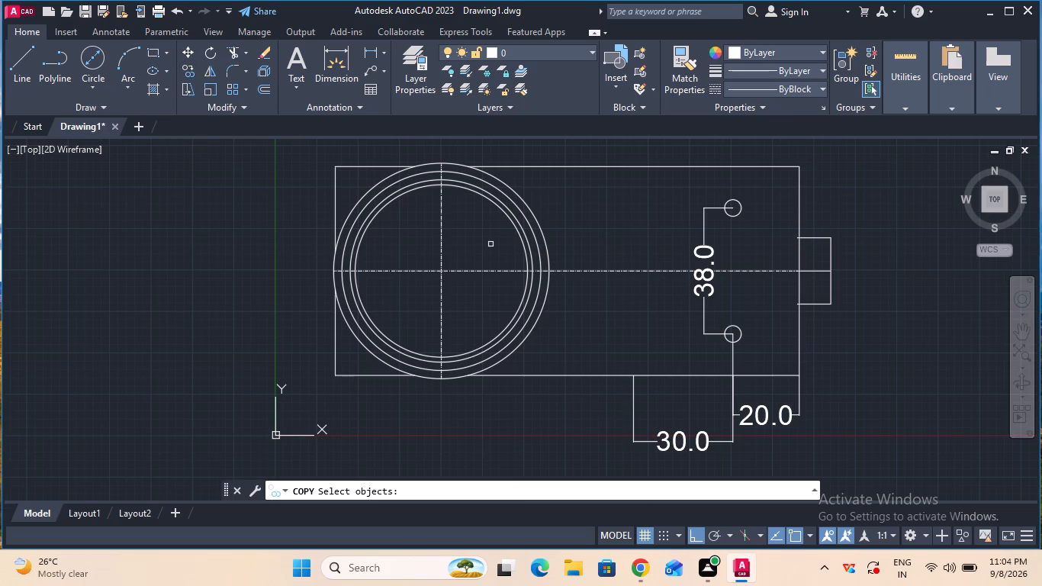
left_click(726, 341)
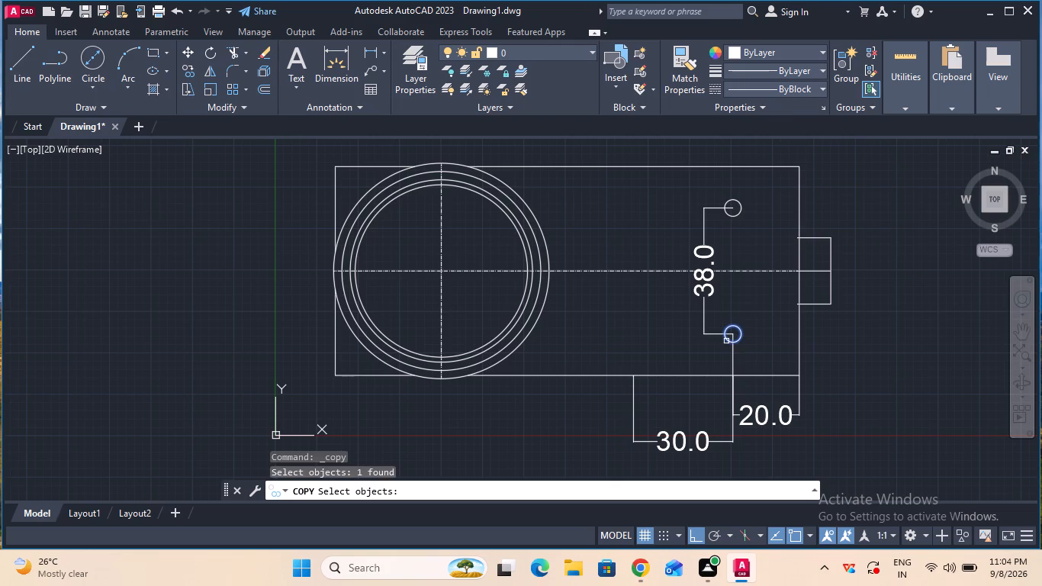
key("Return")
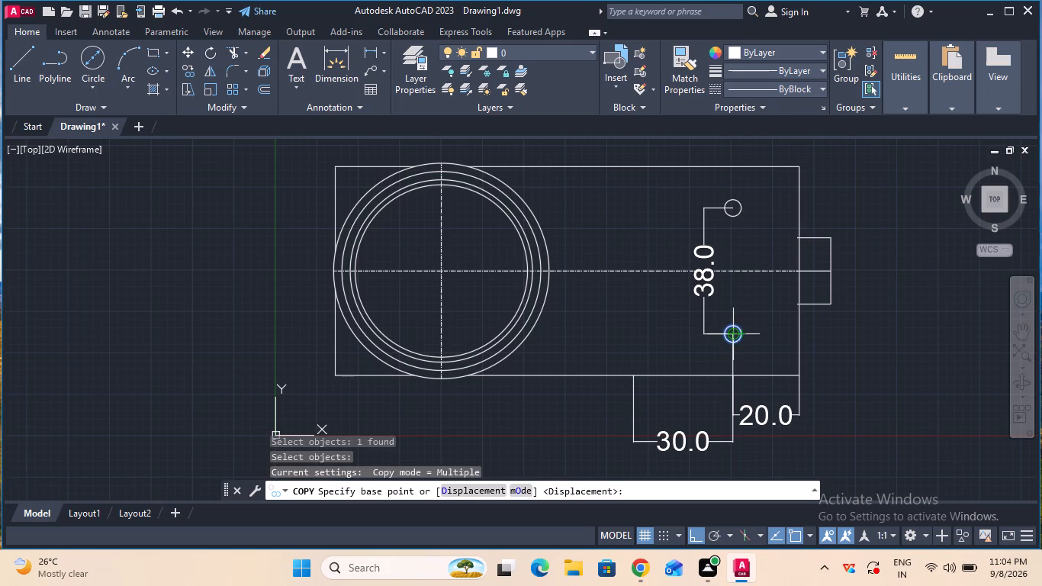
left_click(731, 333)
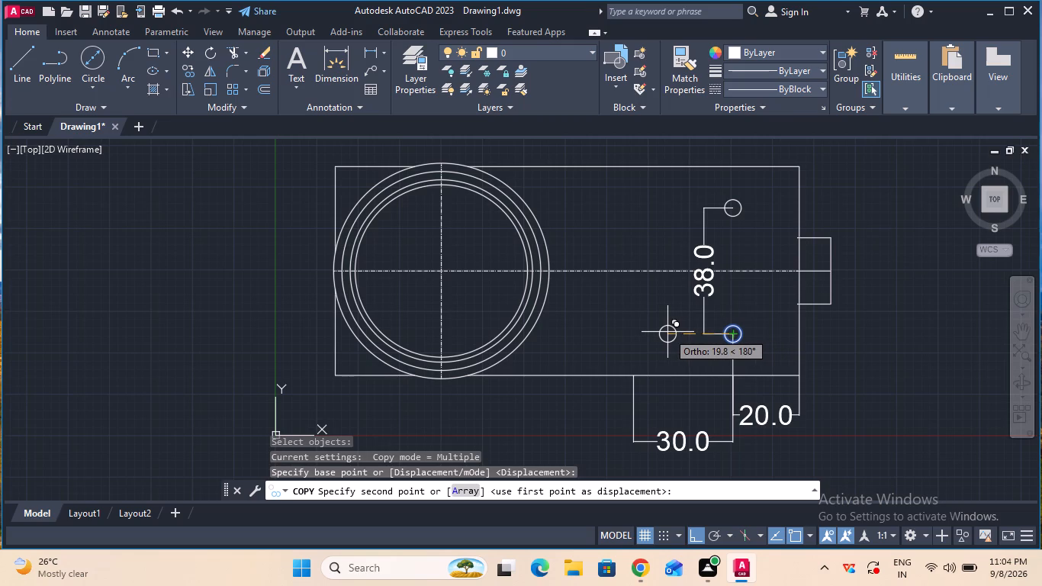
type("30")
key("Return")
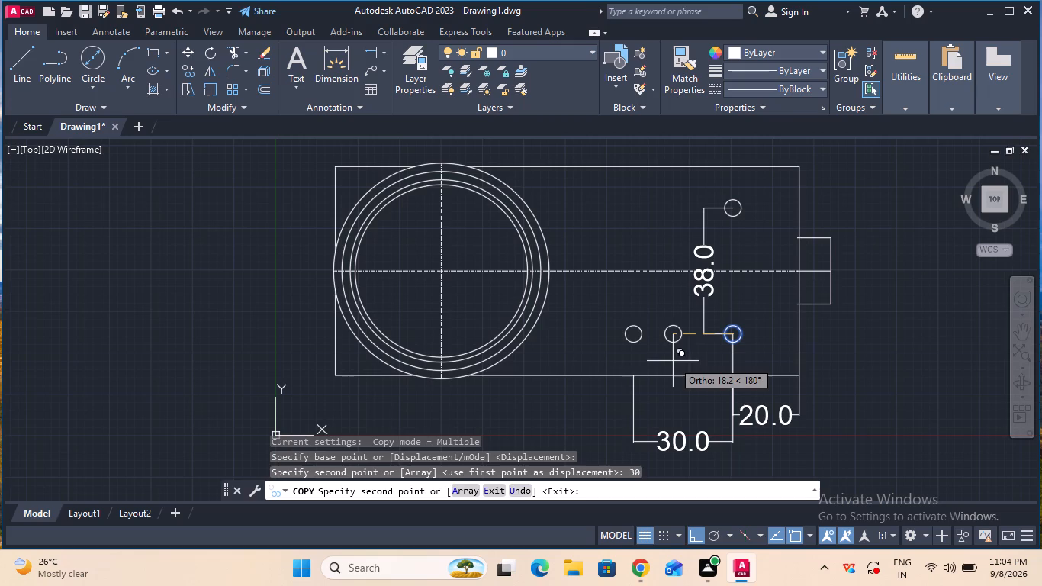
key("Escape")
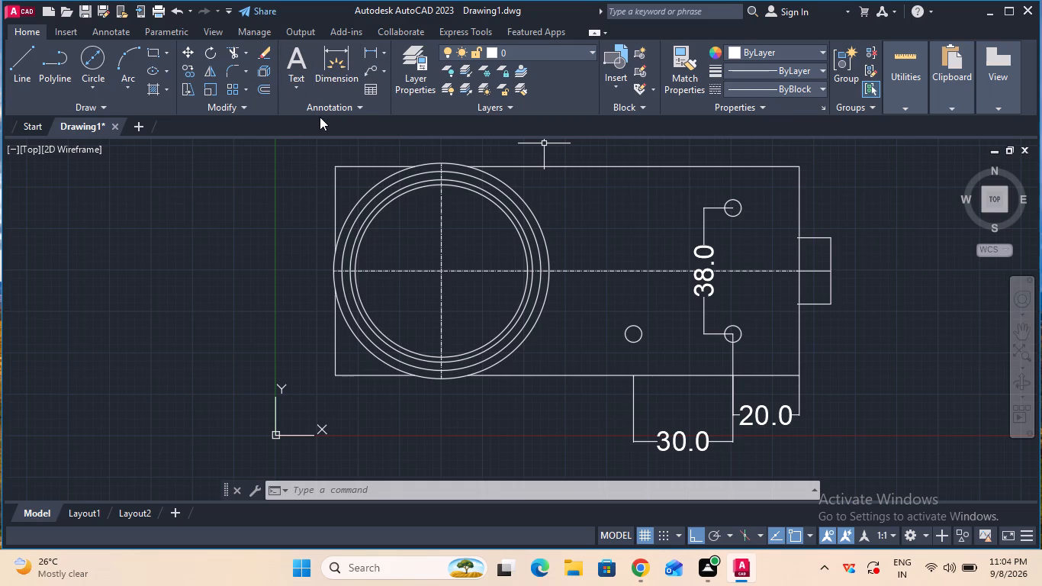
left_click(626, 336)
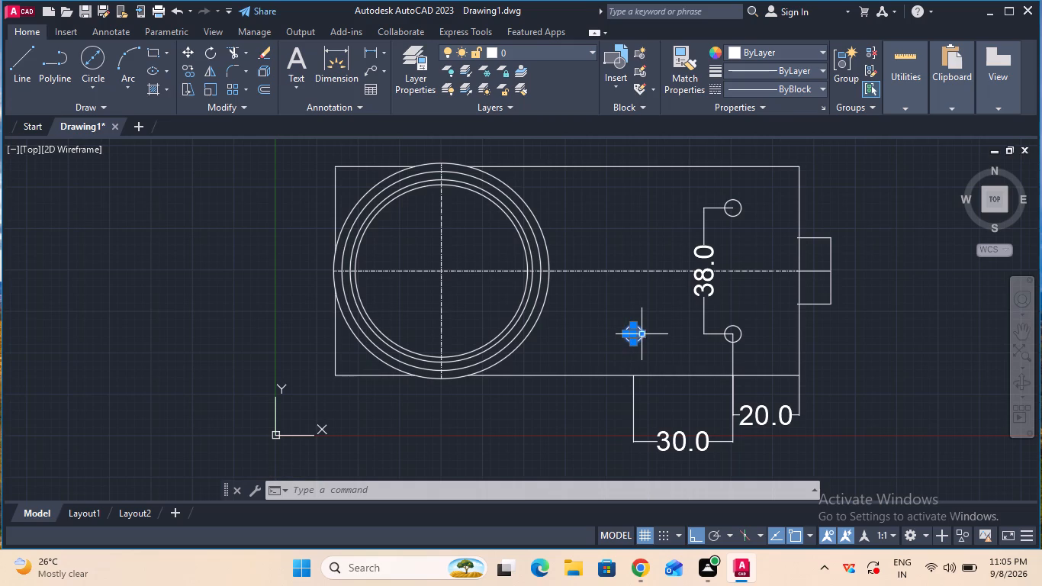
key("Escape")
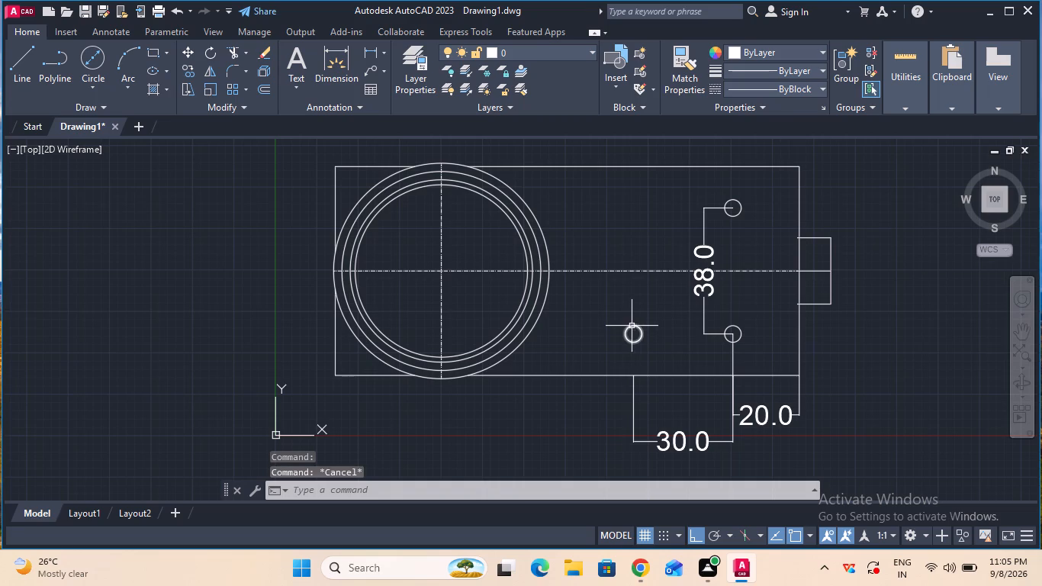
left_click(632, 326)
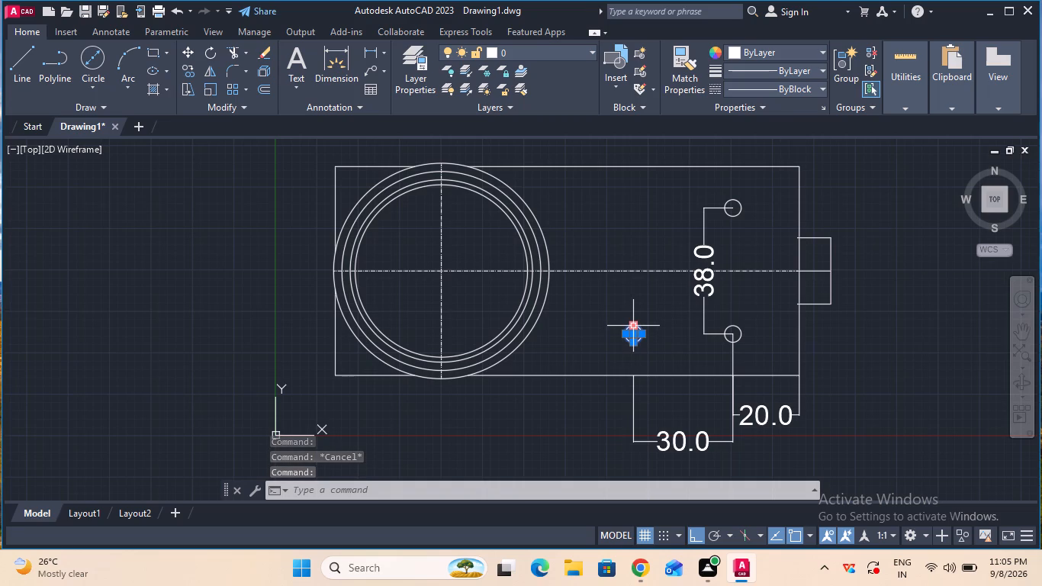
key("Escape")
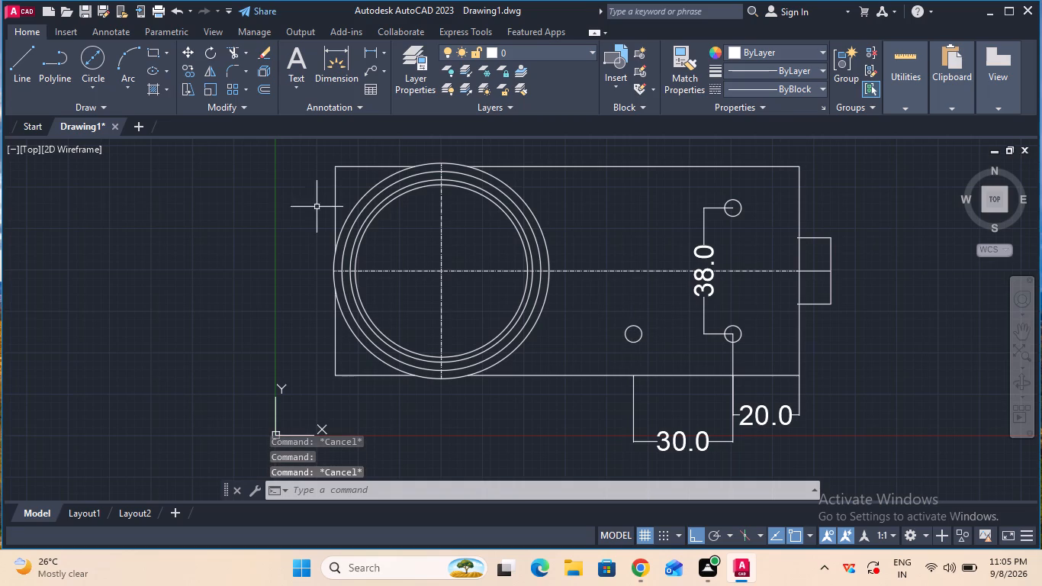
Copy the new lower-left small circle 38 mm straight up, using its centre as the base point.
left_click(194, 70)
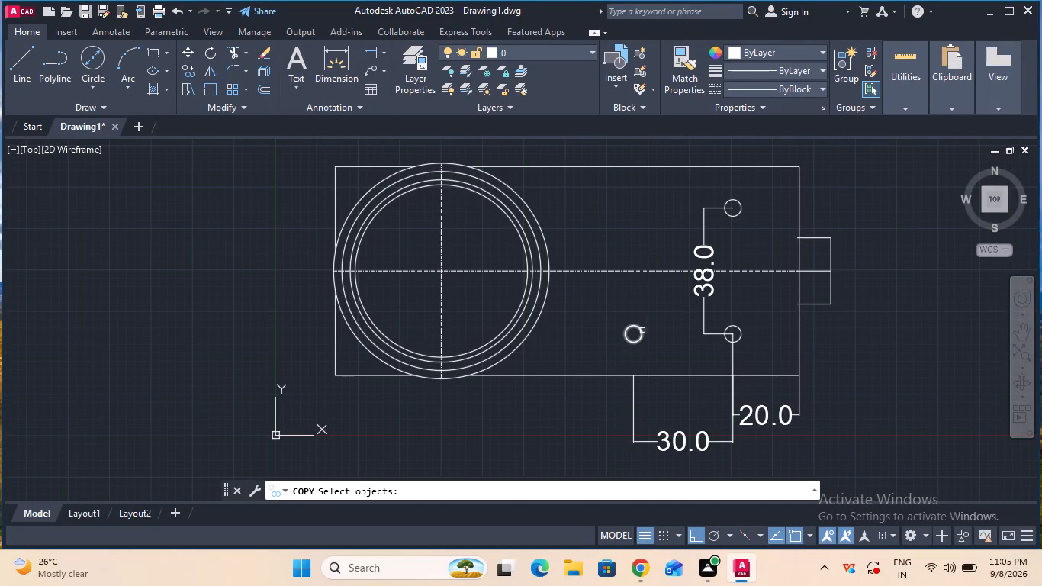
left_click(641, 330)
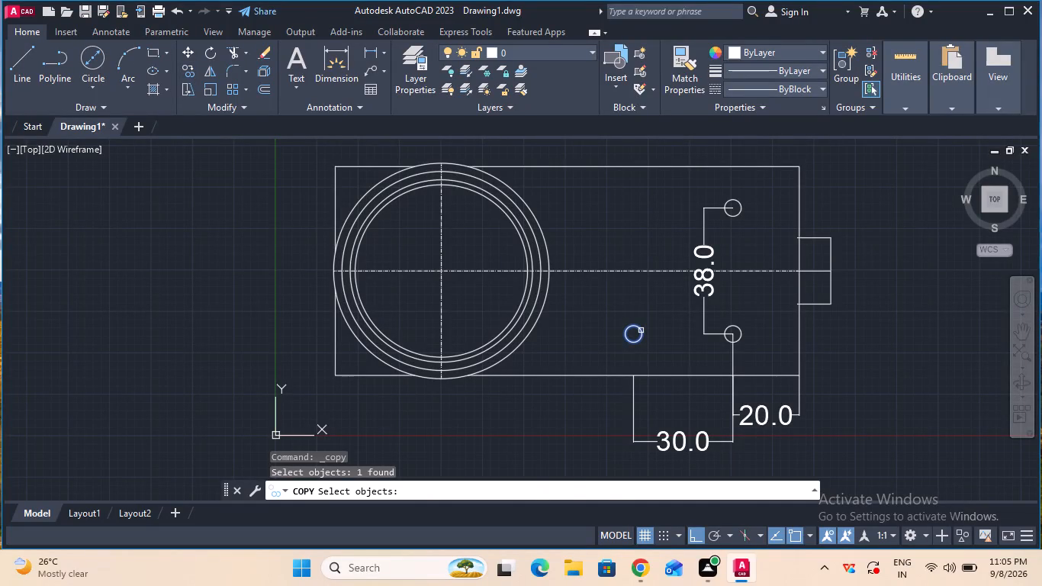
key("Return")
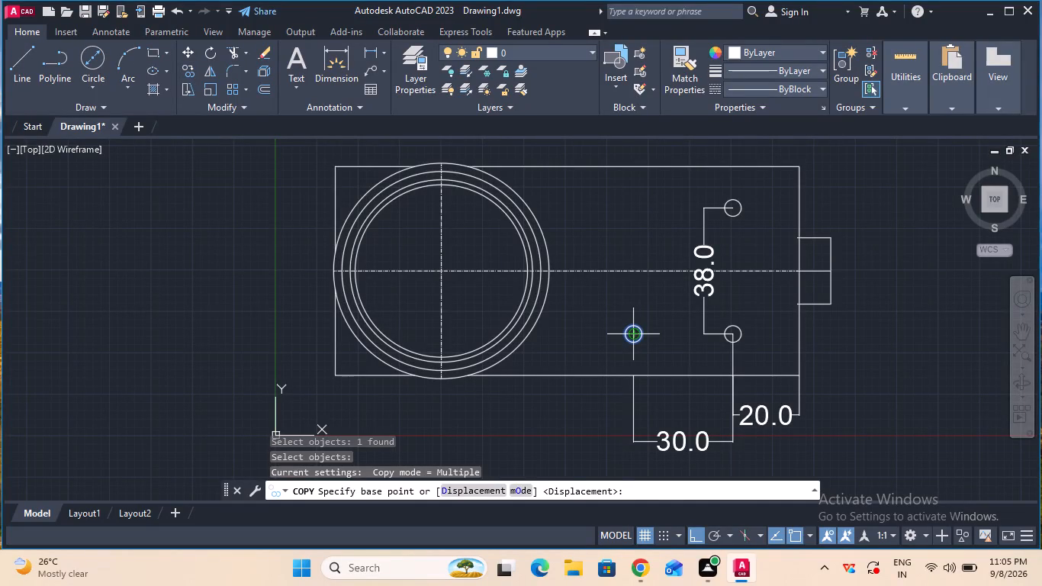
left_click(635, 330)
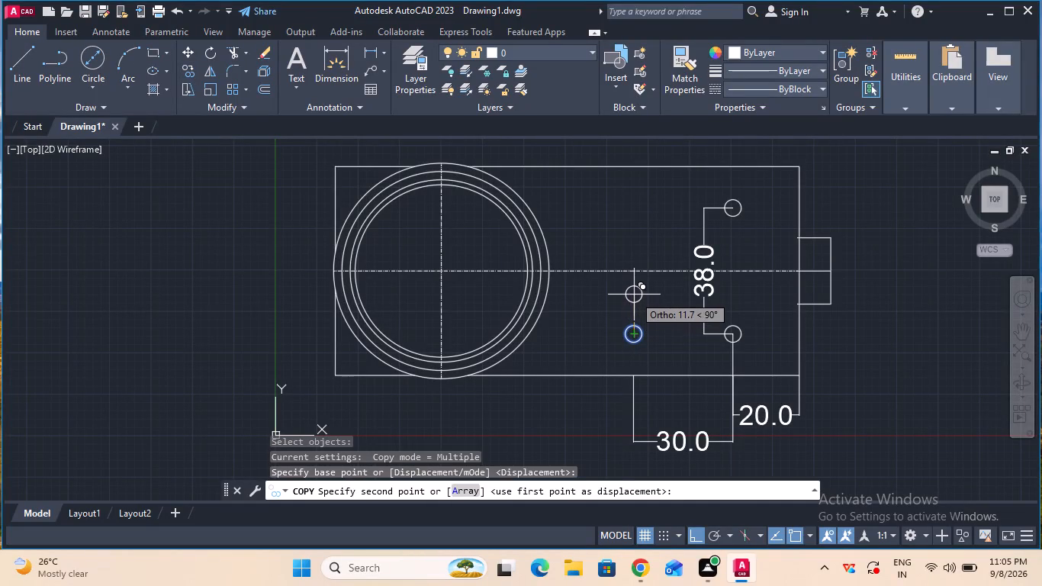
type("38")
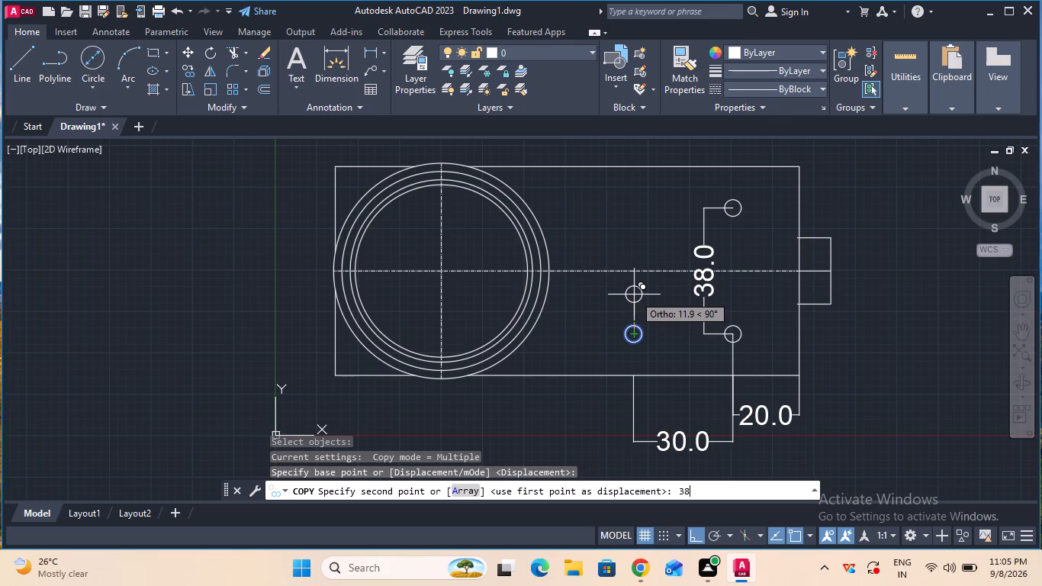
key("Return")
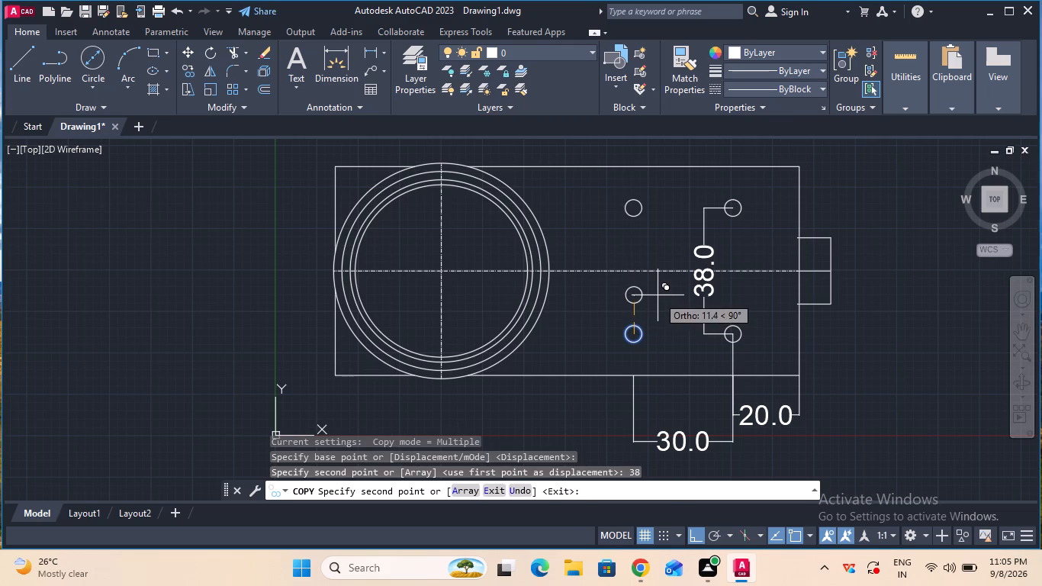
key("Escape")
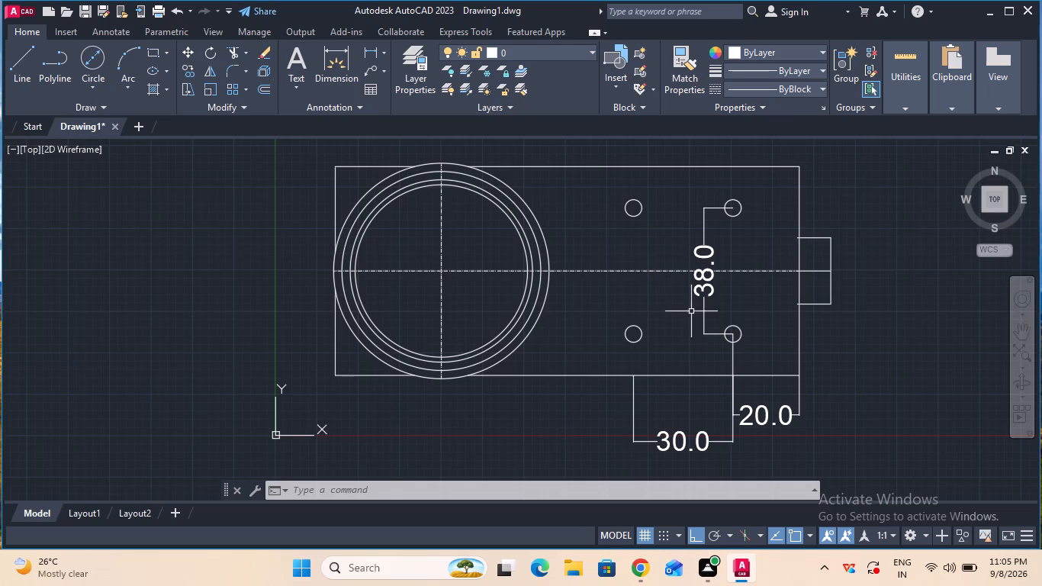
Erase the 38.0, 20.0 and 30.0 linear dimensions around the small circles.
scroll(739, 328, "down", 1, "ctrl")
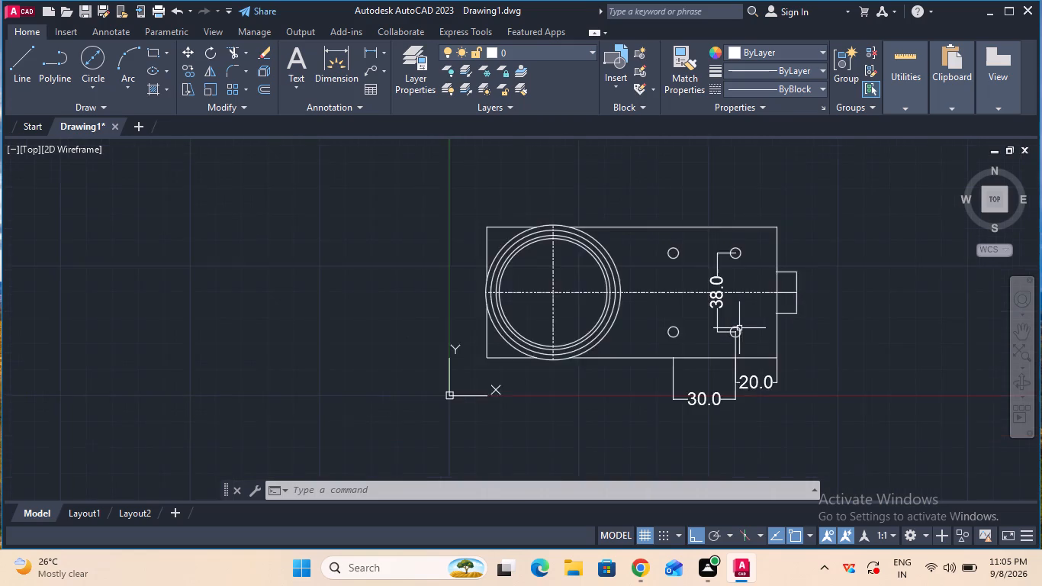
scroll(739, 328, "down", 1, "ctrl")
scroll(739, 328, "up", 2, "ctrl")
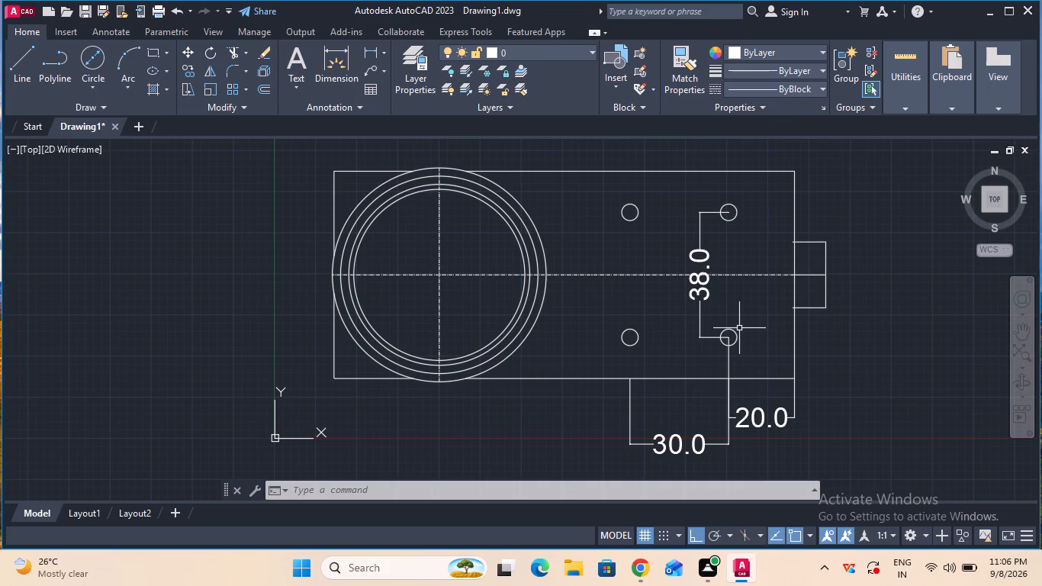
left_click(707, 292)
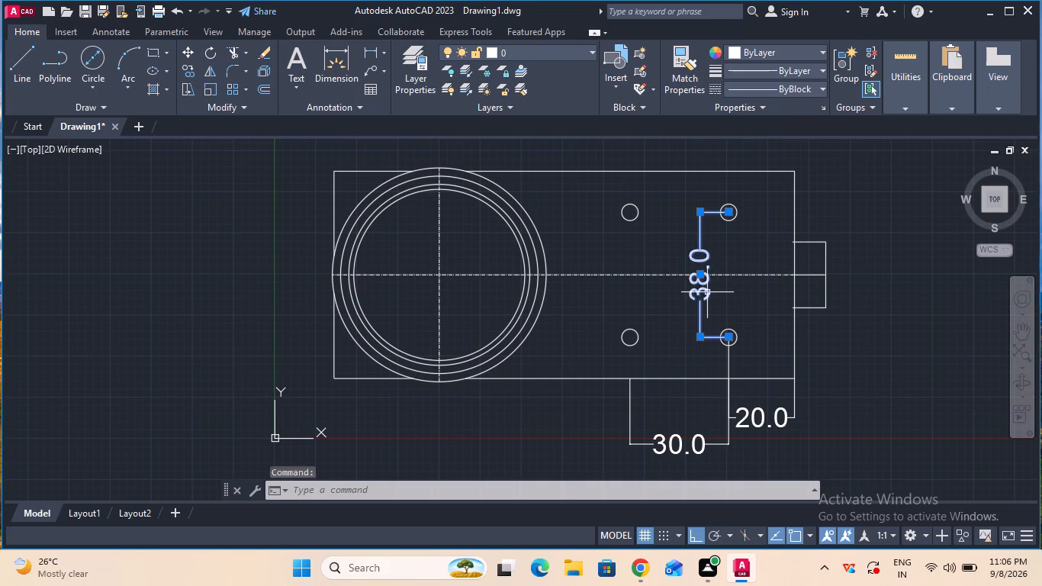
key("Delete")
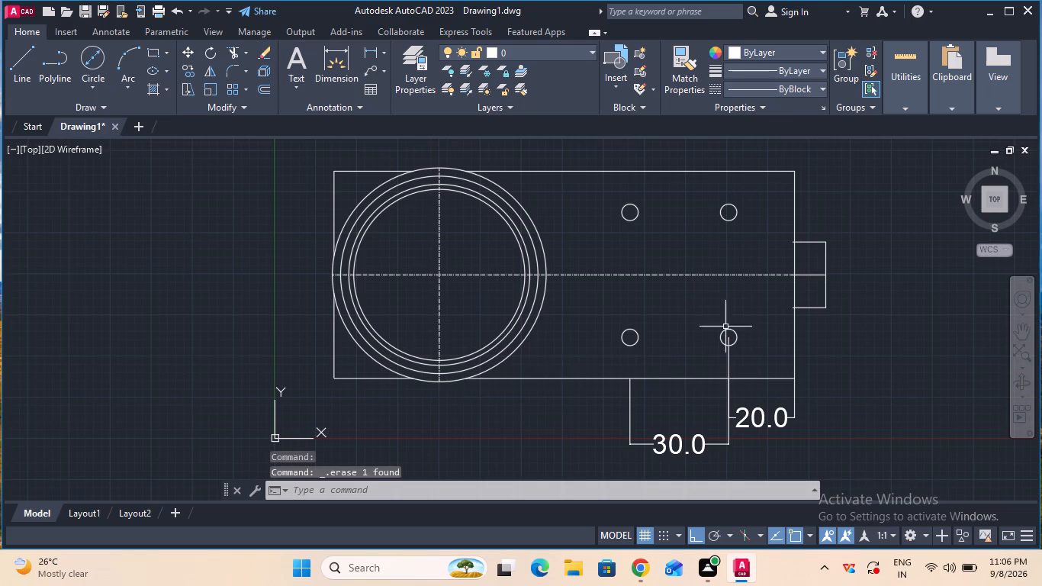
left_click(753, 413)
key("Delete")
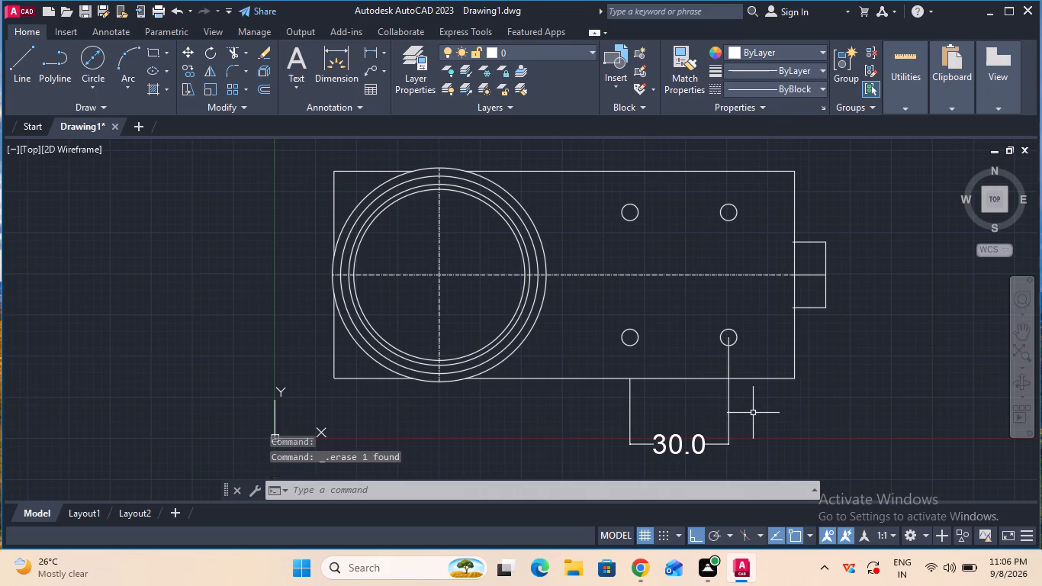
left_click(689, 440)
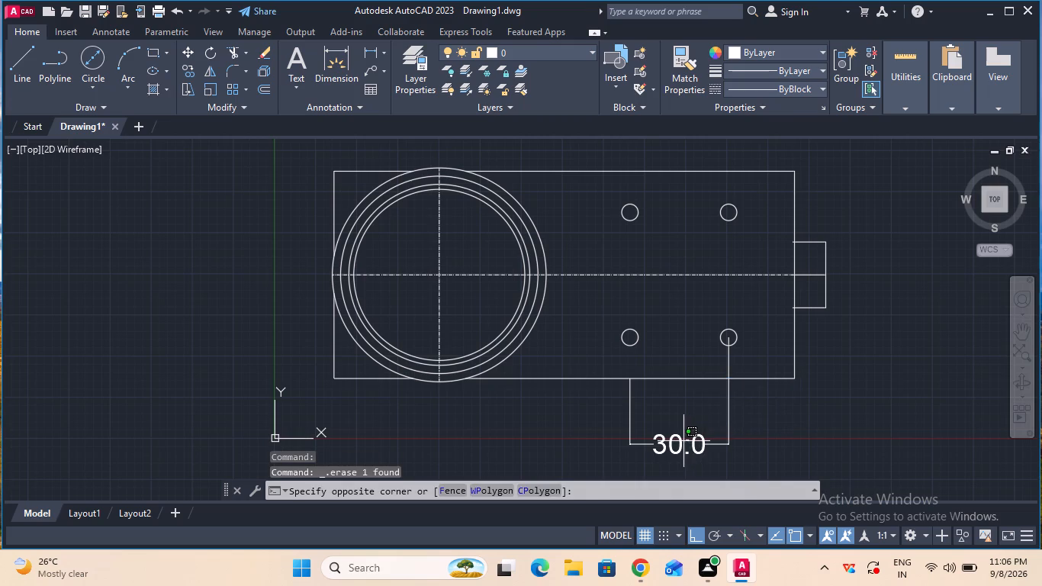
left_click(691, 422)
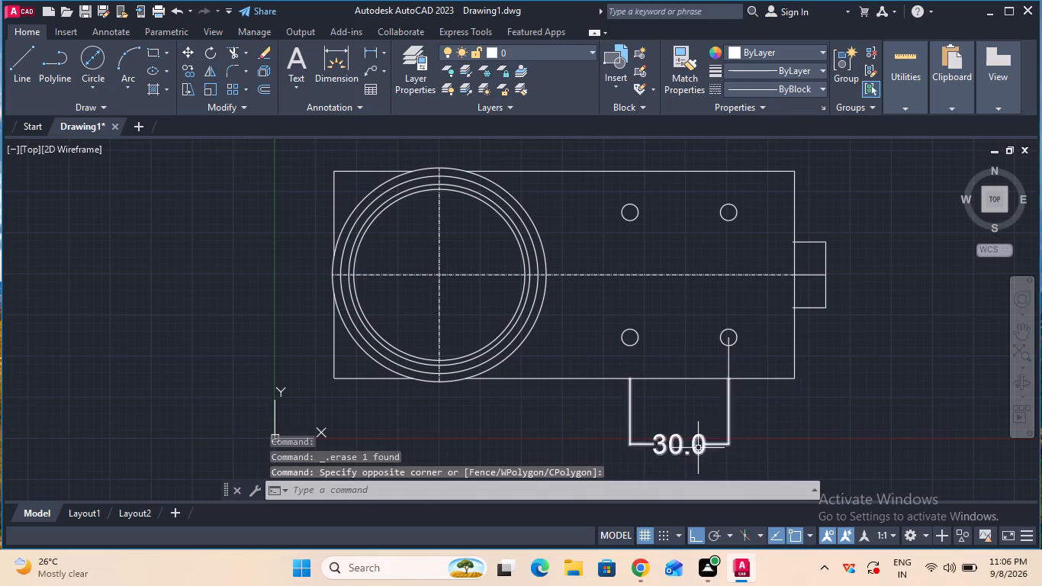
left_click(698, 448)
left_click(702, 445)
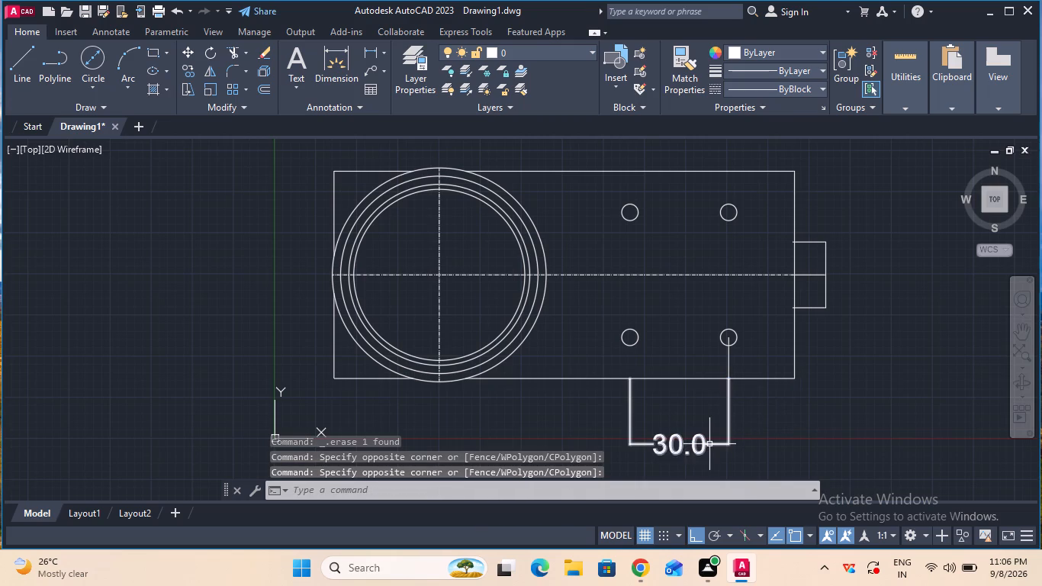
left_click(709, 444)
key("Delete")
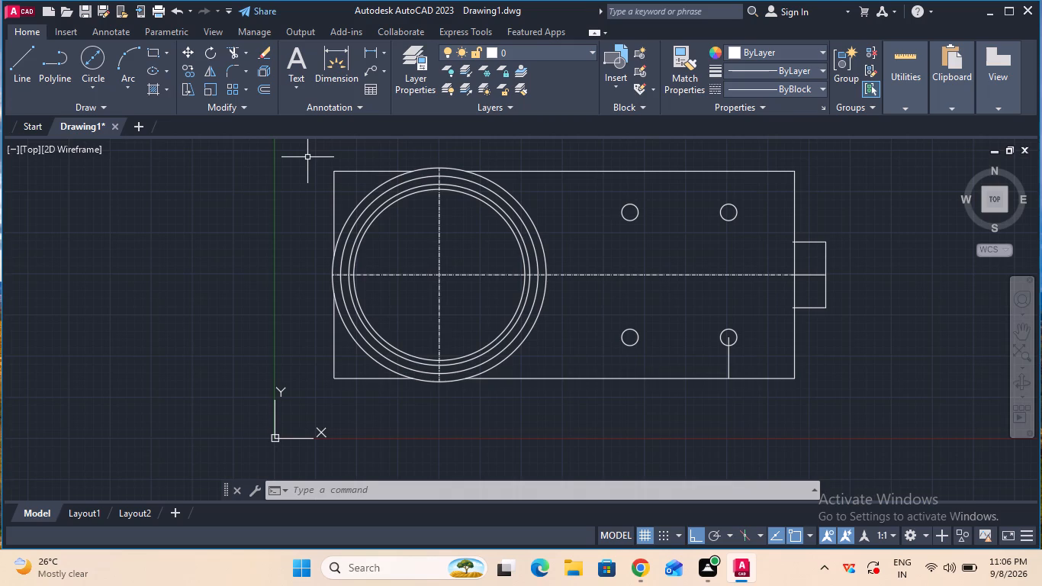
Select the whole drawing and apply the Join command to it.
left_click(307, 157)
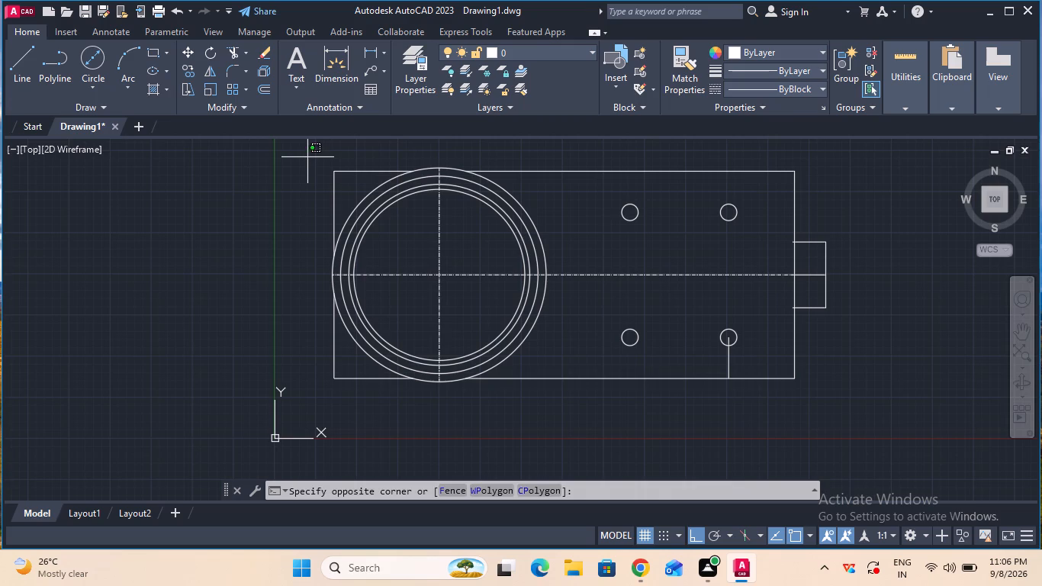
left_click(861, 411)
type("join")
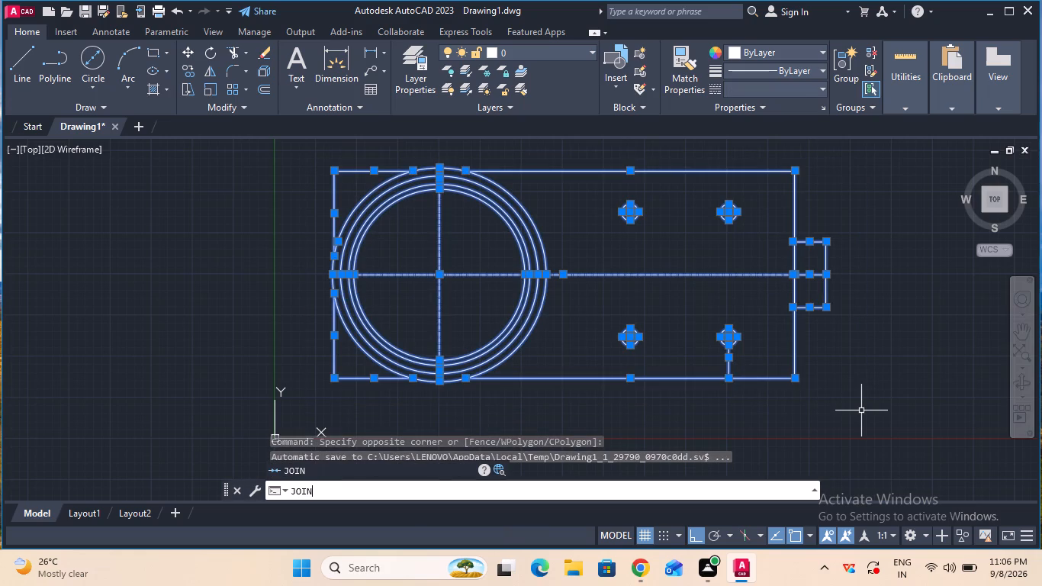
key("Return")
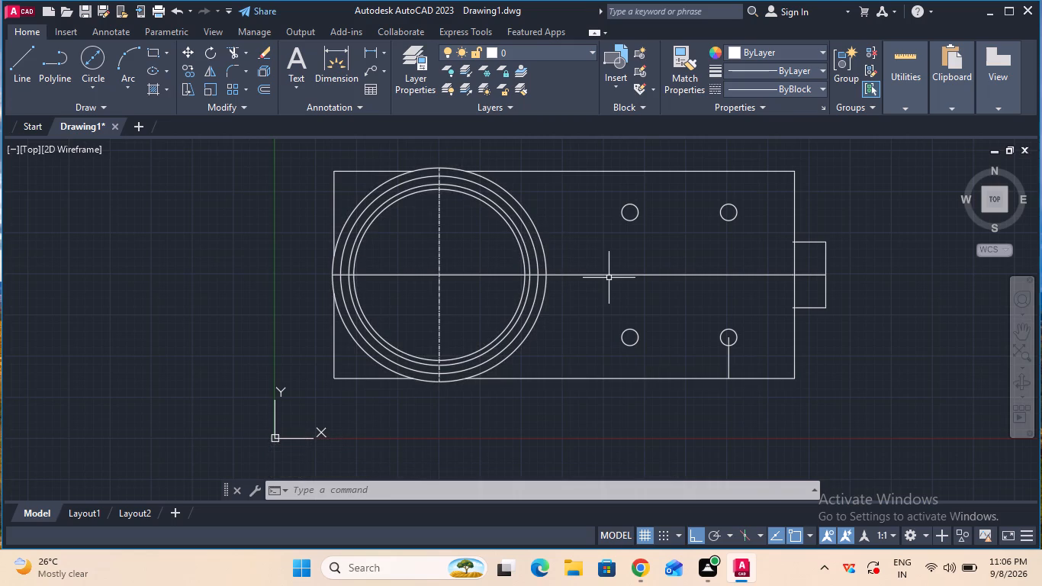
Add a vertical linear dimension for the outline's full height, placed to the right of the stub.
left_click(368, 56)
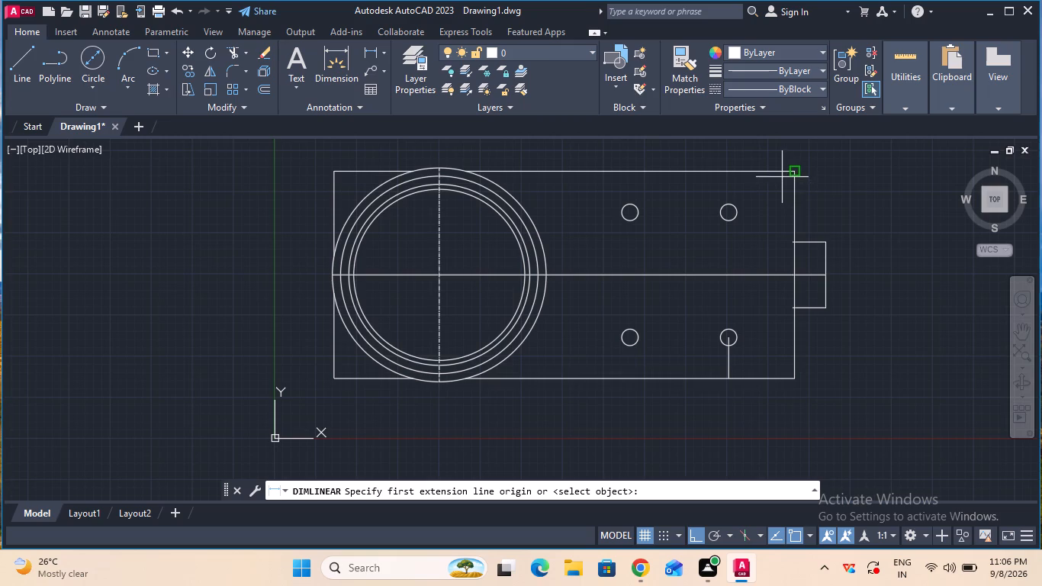
left_click(797, 175)
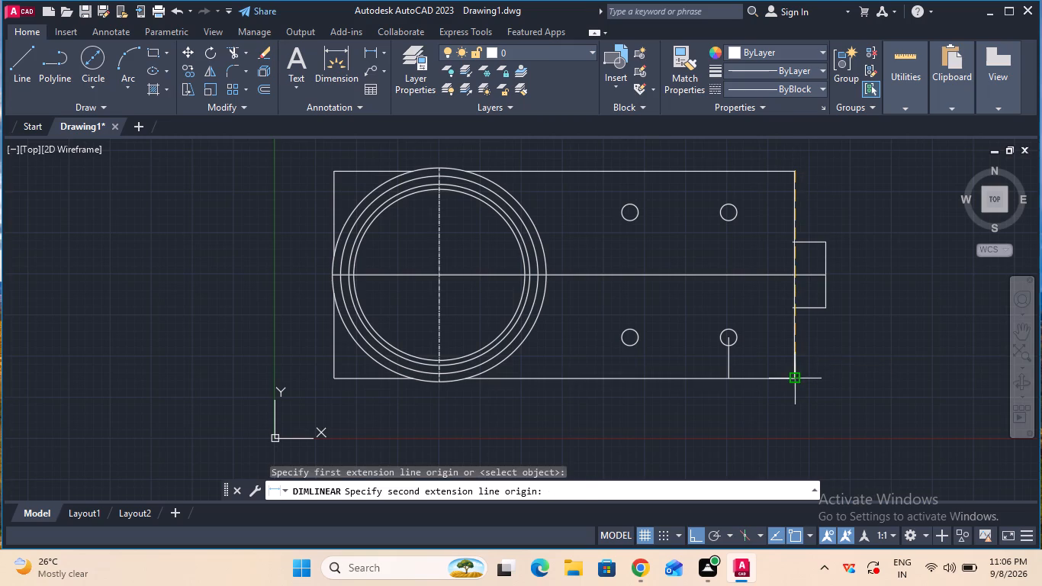
left_click(792, 377)
left_click(909, 369)
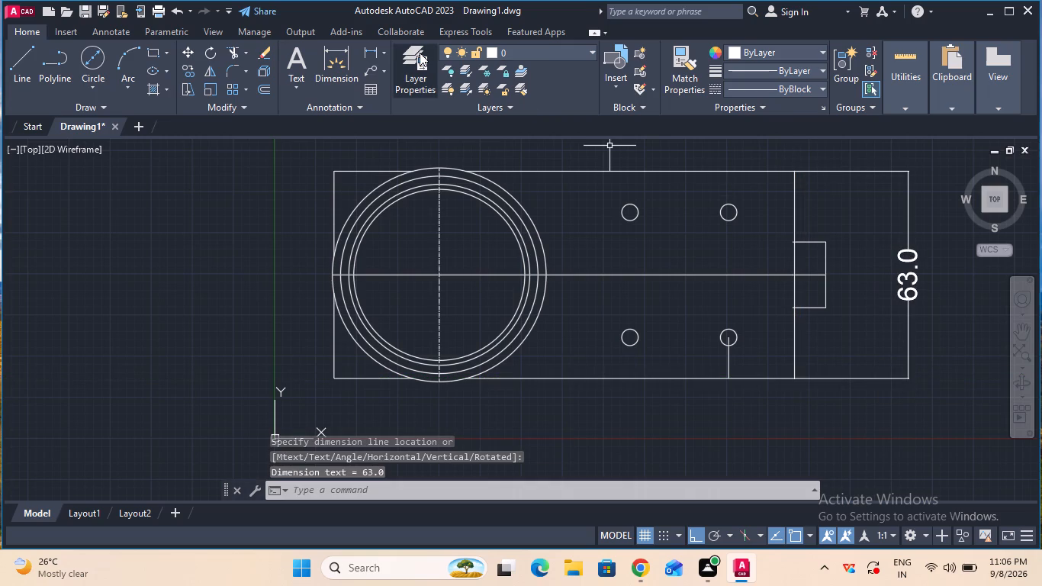
Add a vertical linear dimension for the height of the stub's outer edge, placed just right of the stub.
left_click(372, 49)
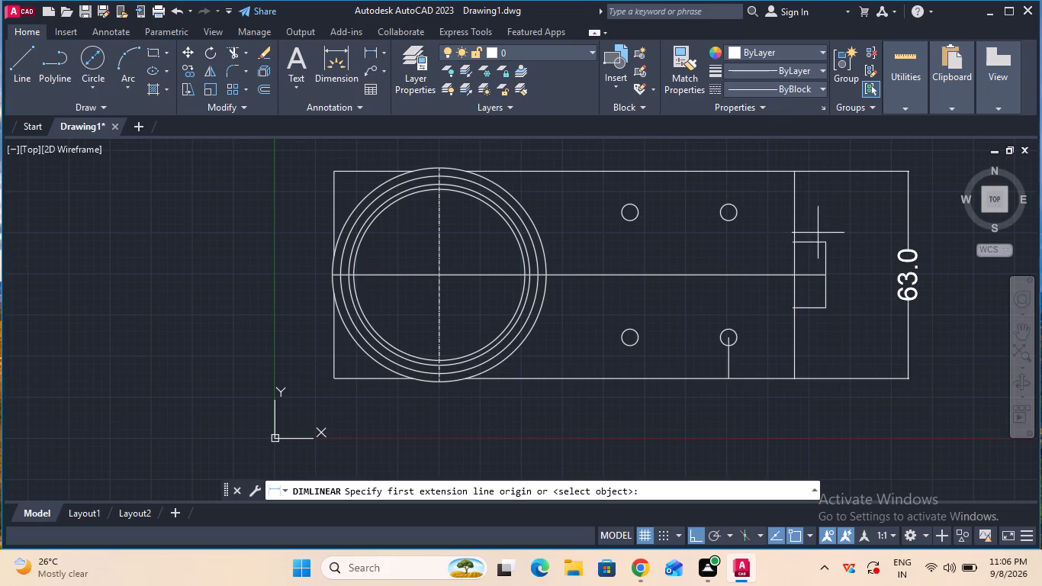
left_click(825, 246)
left_click(825, 300)
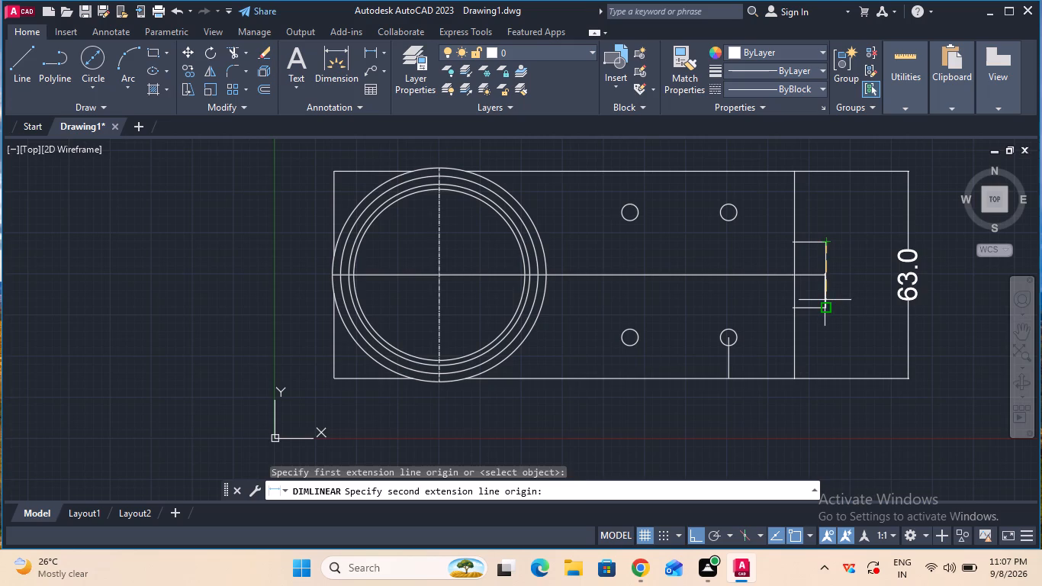
left_click(849, 300)
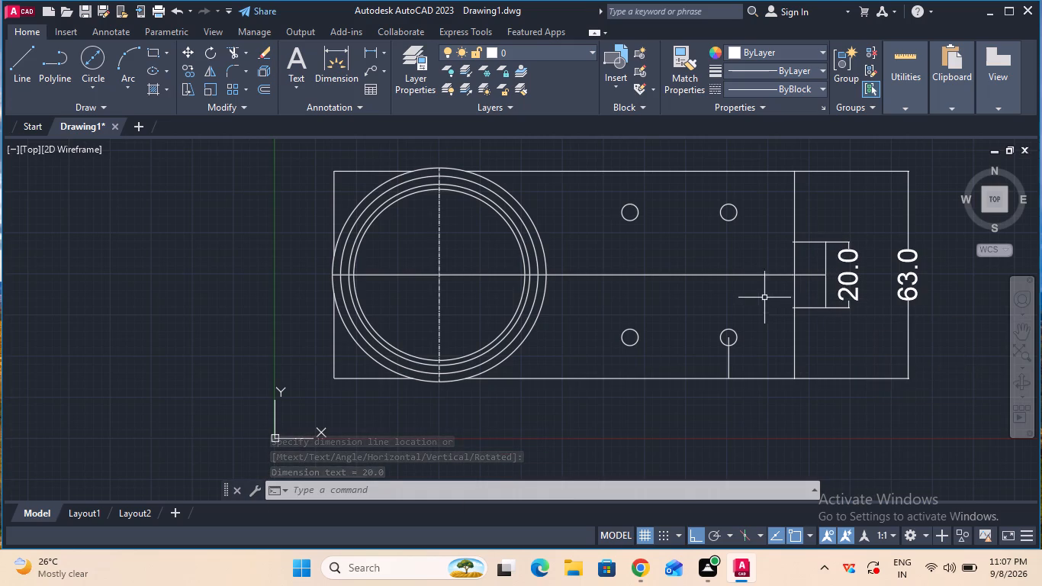
Add a vertical linear dimension between the centres of the two right-hand small circles, placed to their left.
left_click(369, 54)
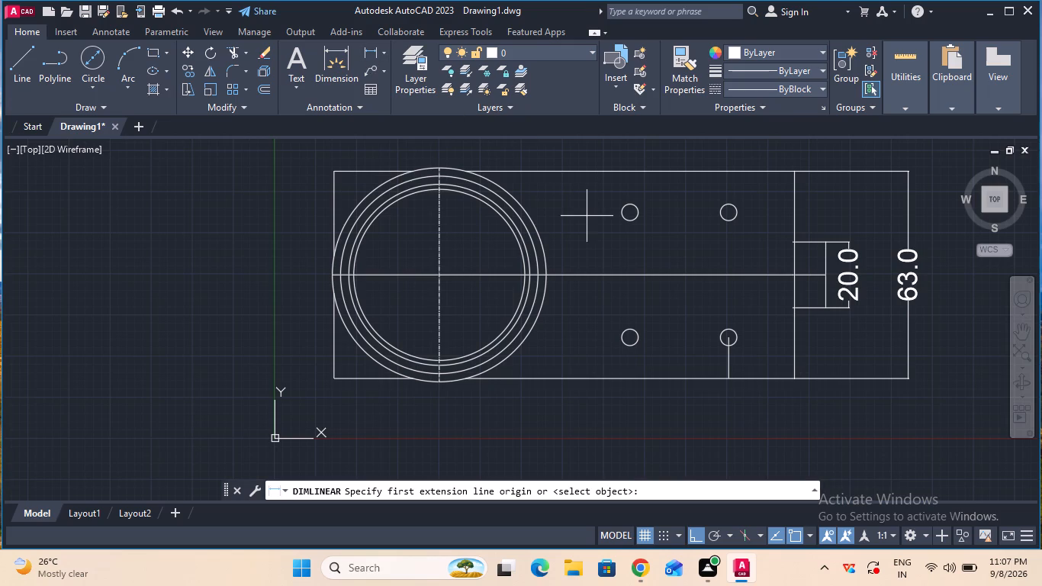
left_click(725, 211)
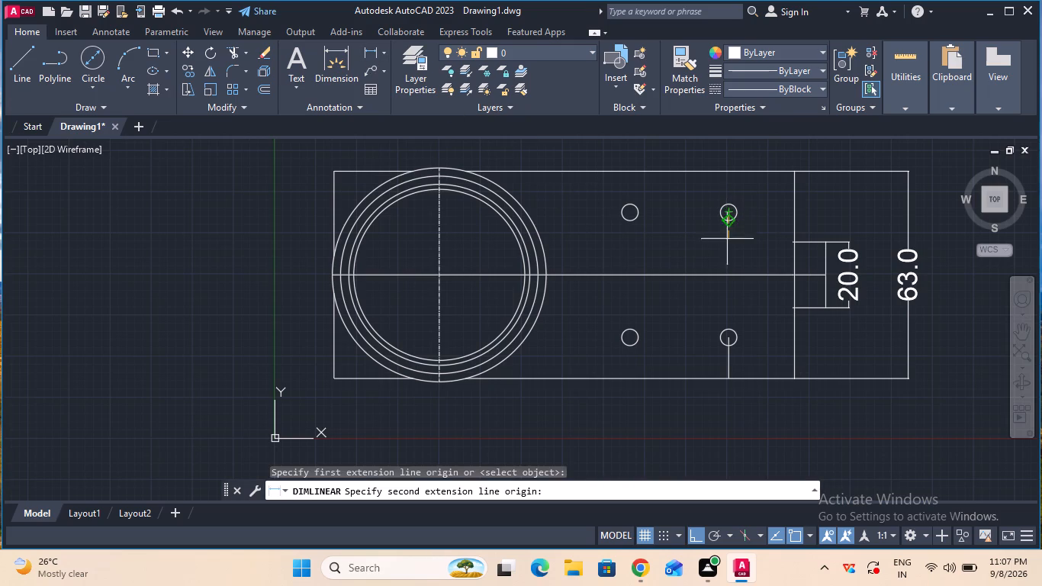
left_click(727, 338)
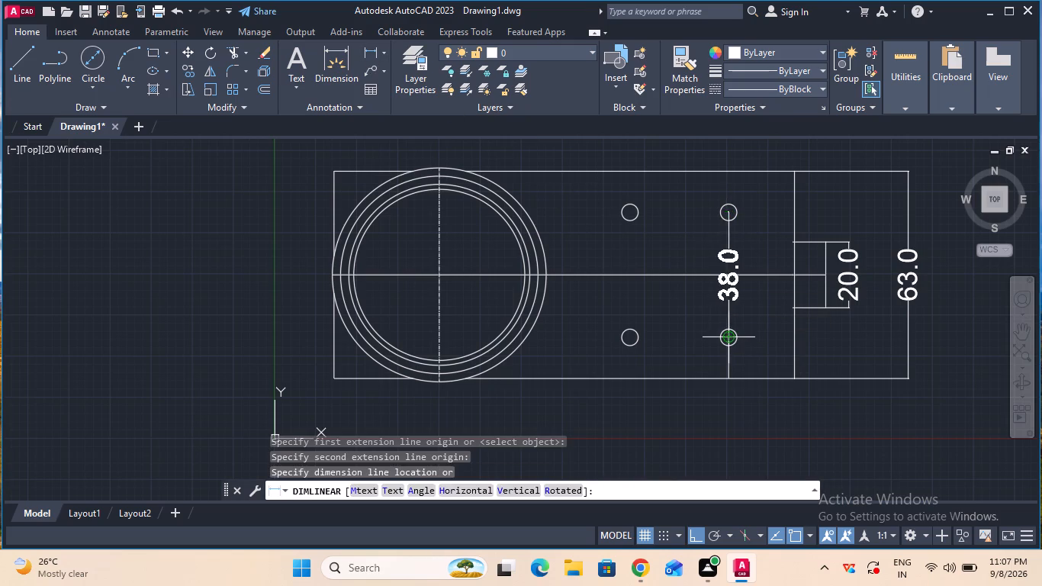
left_click(694, 329)
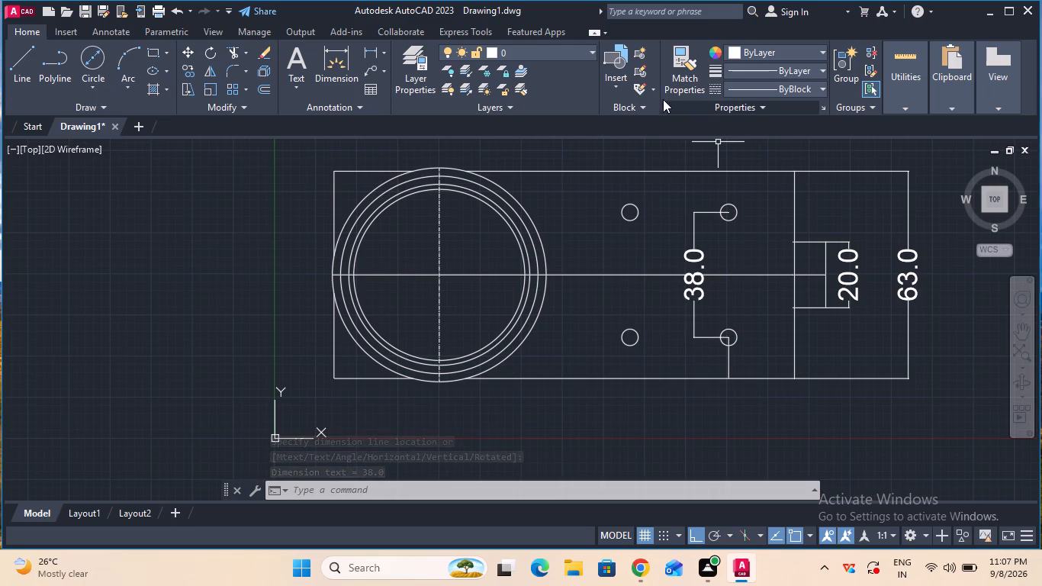
Define an attribute with the tag M5 and place it at the lower-left small circle.
left_click(614, 87)
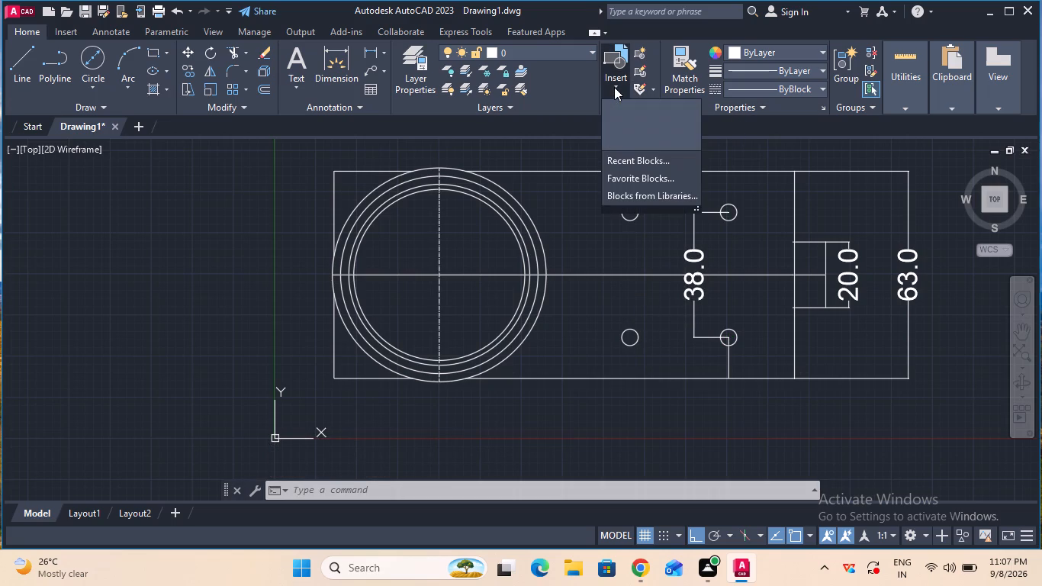
left_click(614, 87)
left_click(629, 105)
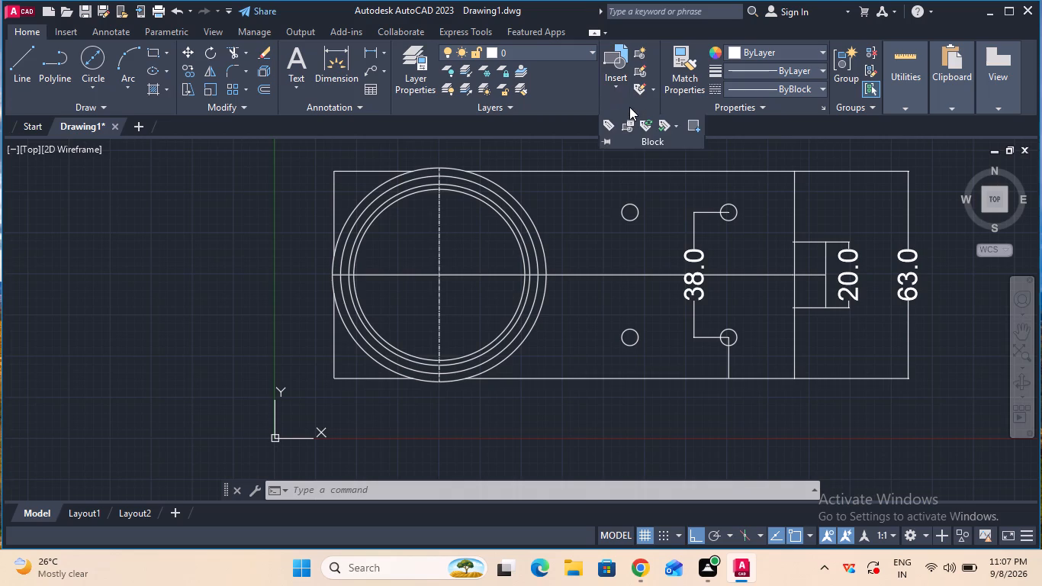
left_click(613, 119)
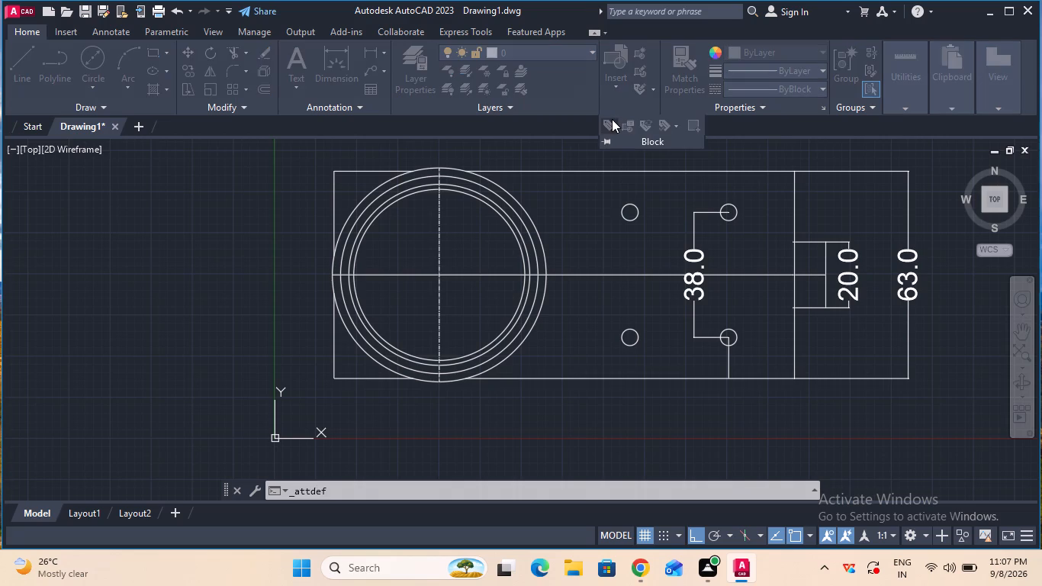
left_click(583, 163)
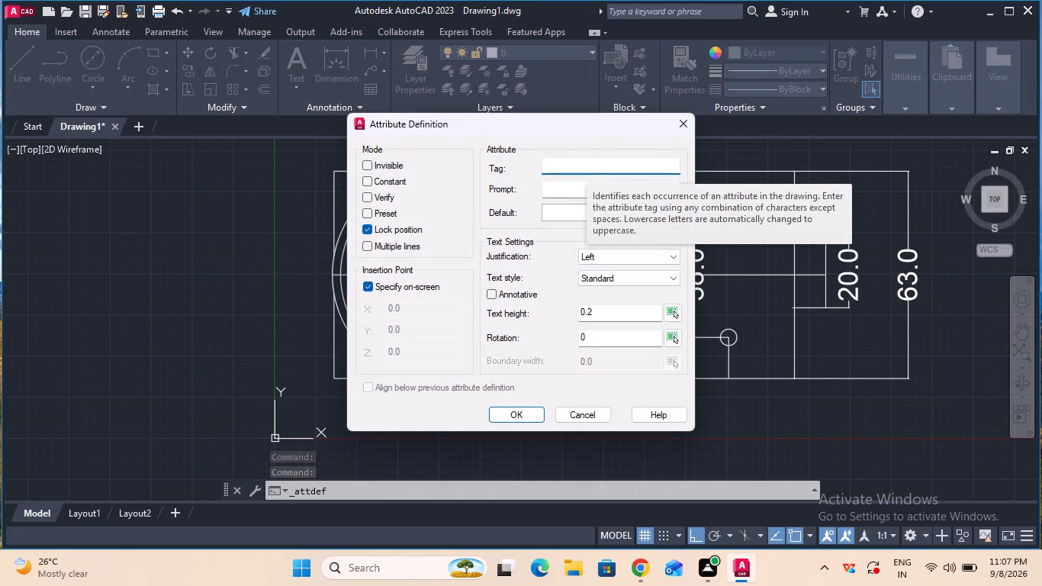
key("m")
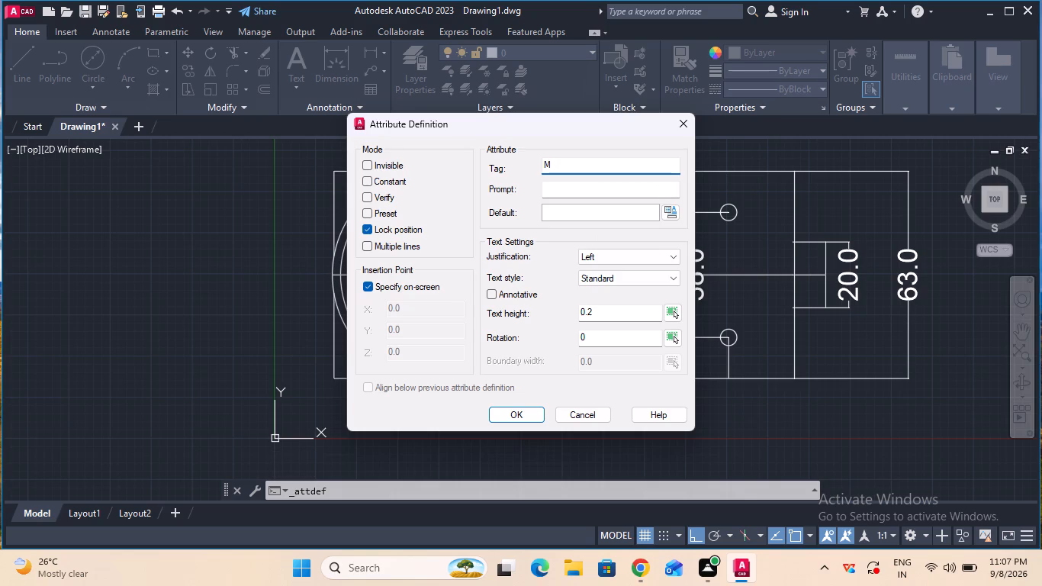
key("5")
left_click(516, 411)
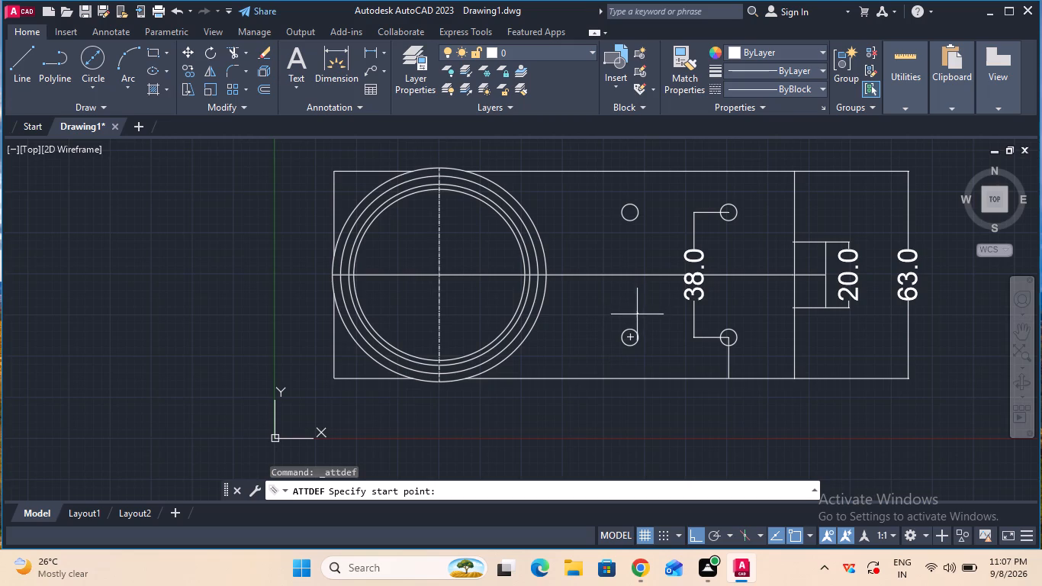
left_click(638, 330)
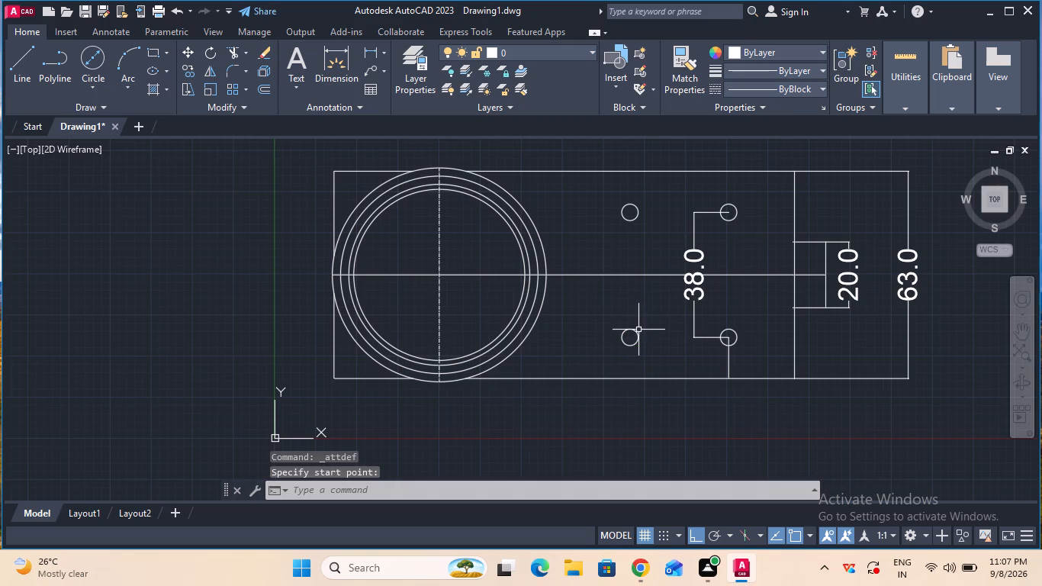
left_click(633, 331)
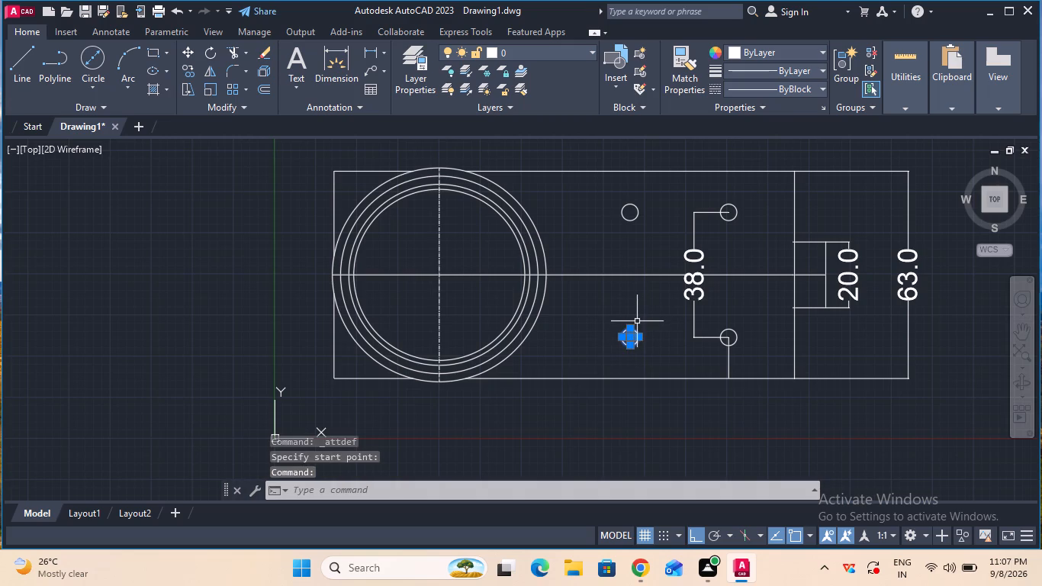
key("Escape")
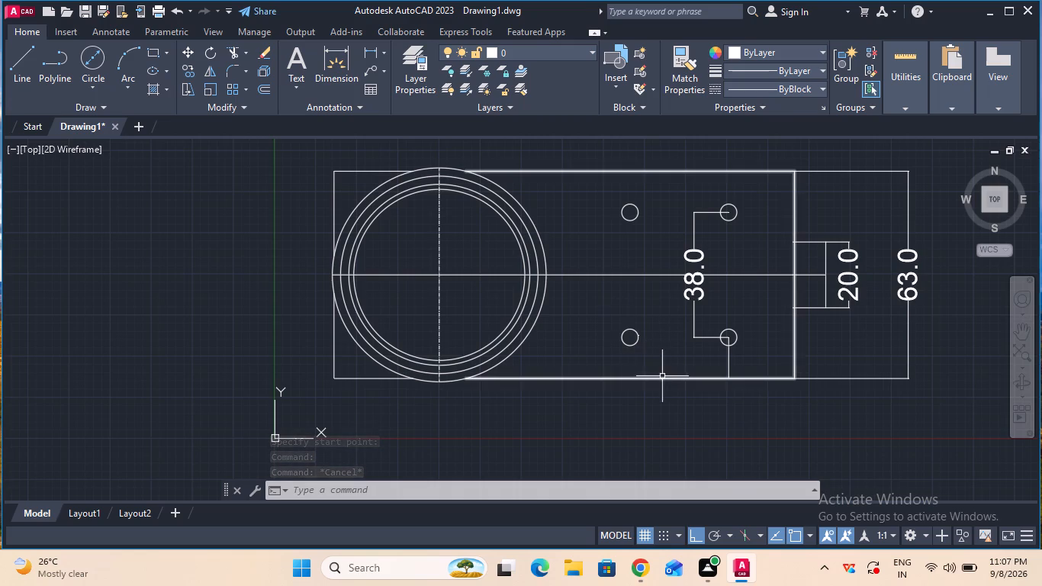
Add a horizontal linear dimension from the large circles' vertical centreline to the outline's lower-left corner, placed below the outline.
left_click(369, 56)
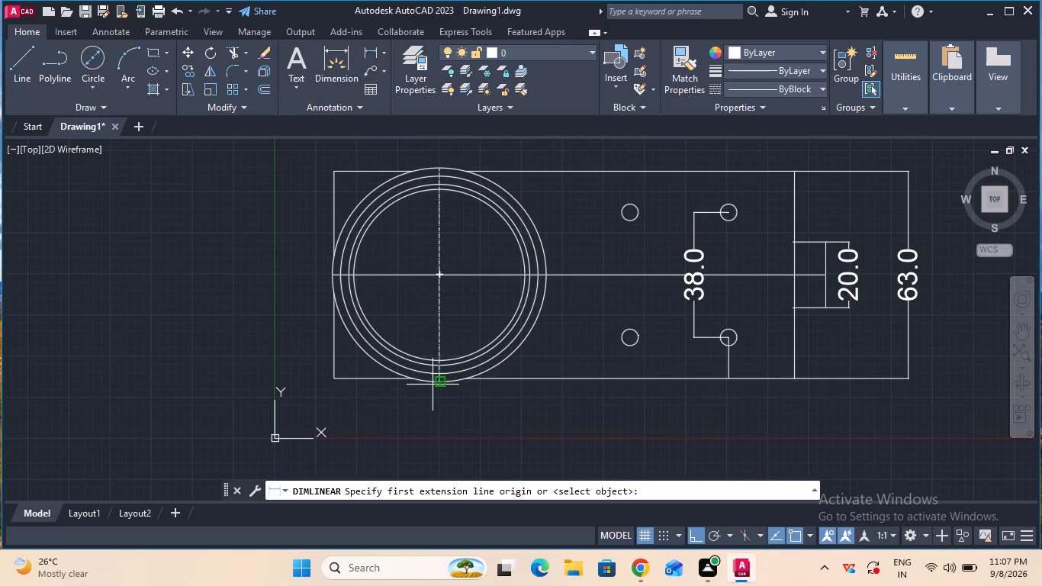
left_click(435, 381)
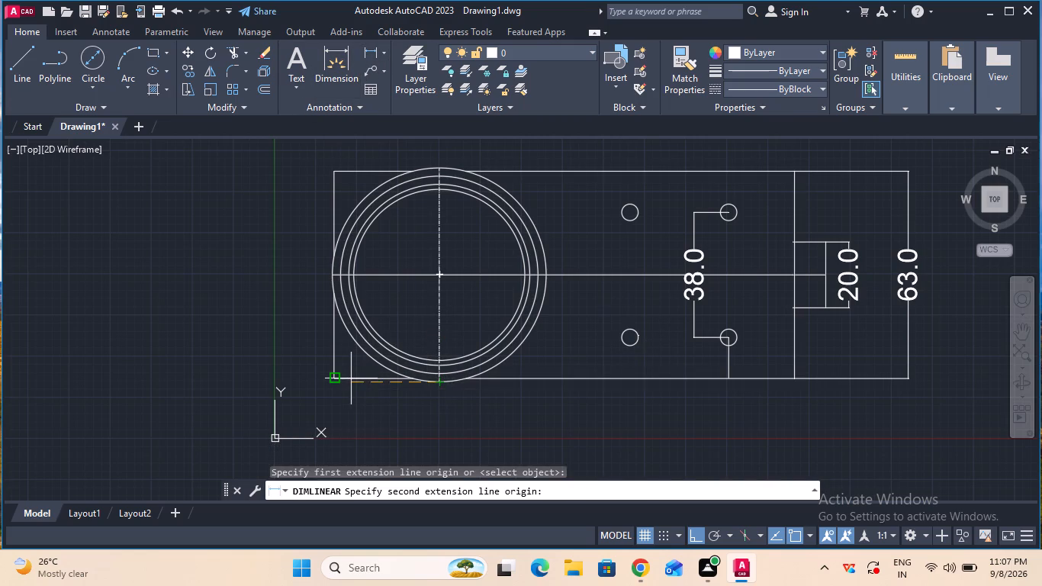
left_click(335, 378)
left_click(341, 416)
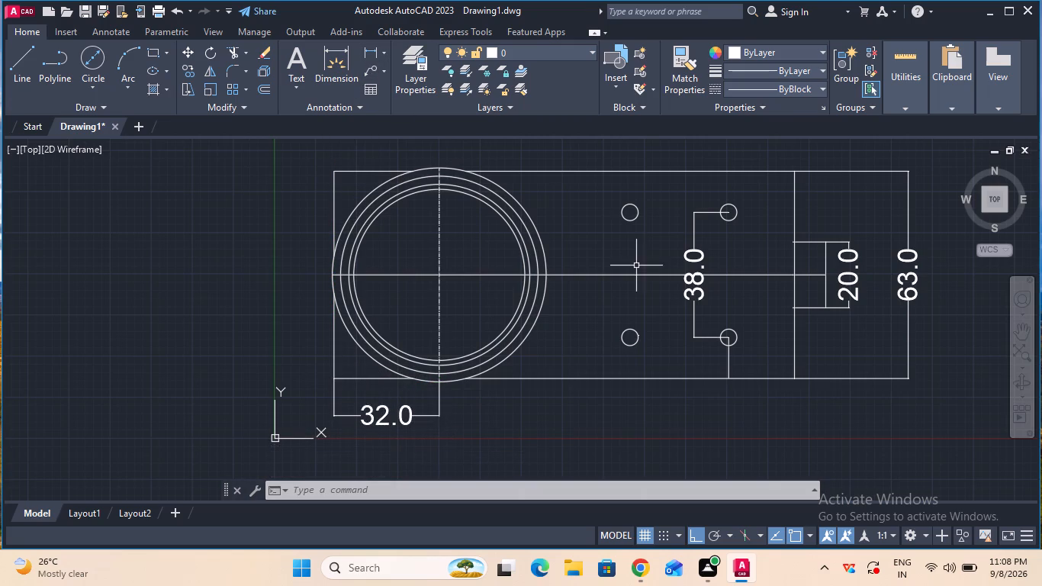
Add a horizontal linear dimension between the rectangular outline's two upper corners, placed above the outline.
scroll(923, 333, "down", 3, "ctrl")
scroll(923, 333, "up", 1, "ctrl")
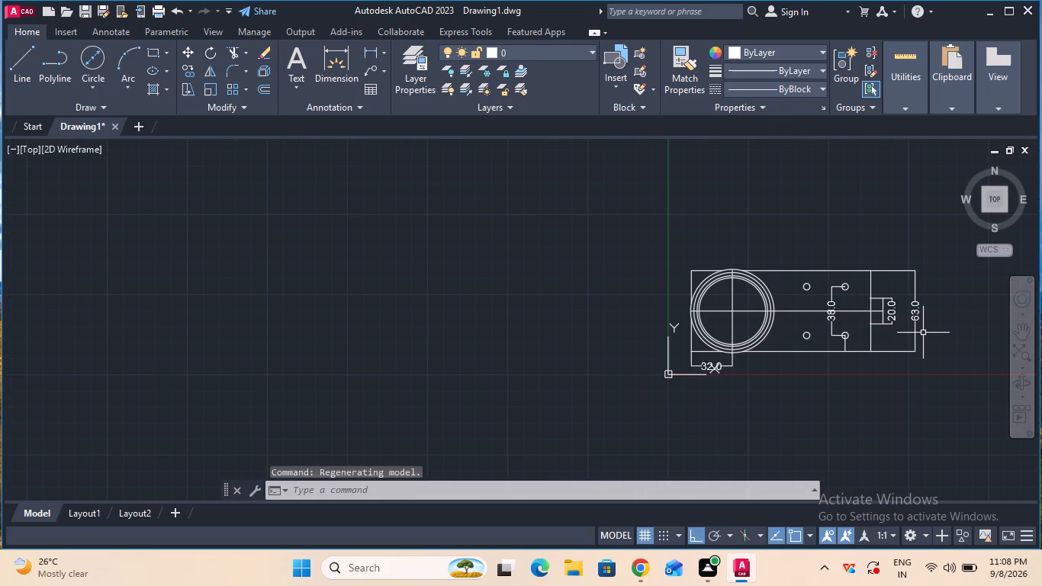
double_click(365, 48)
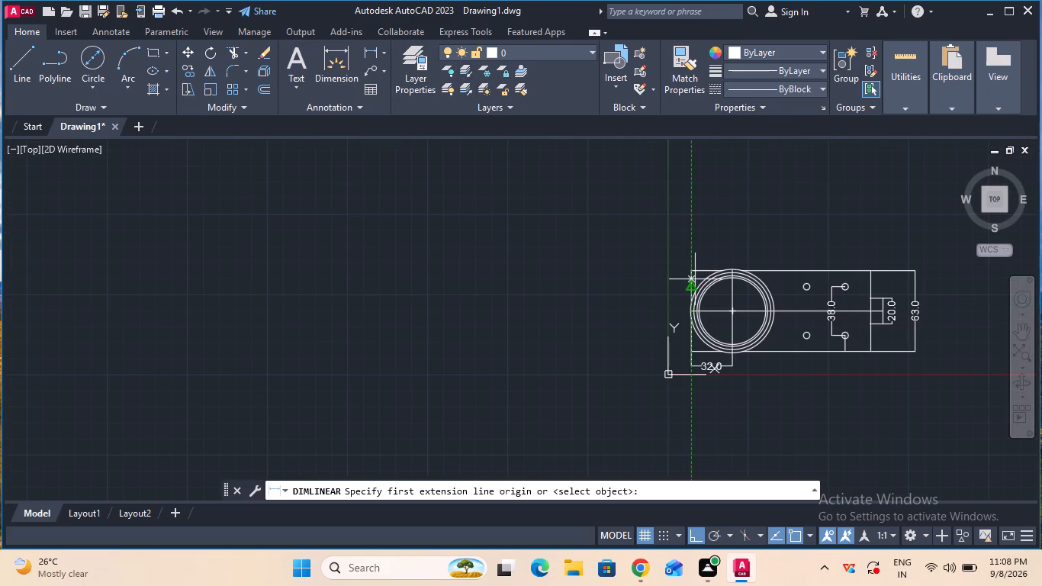
left_click(691, 267)
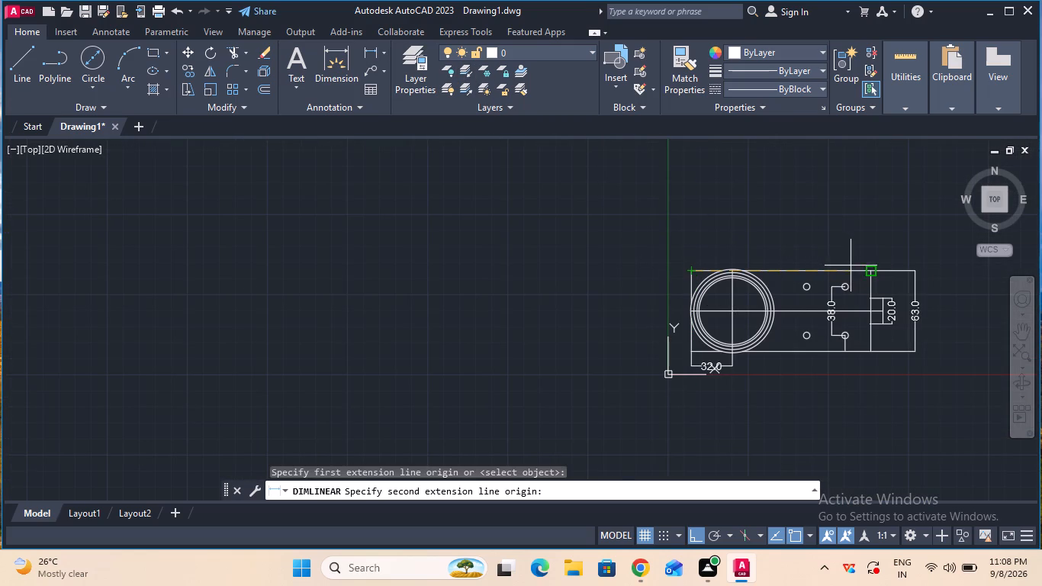
left_click(870, 272)
left_click(857, 233)
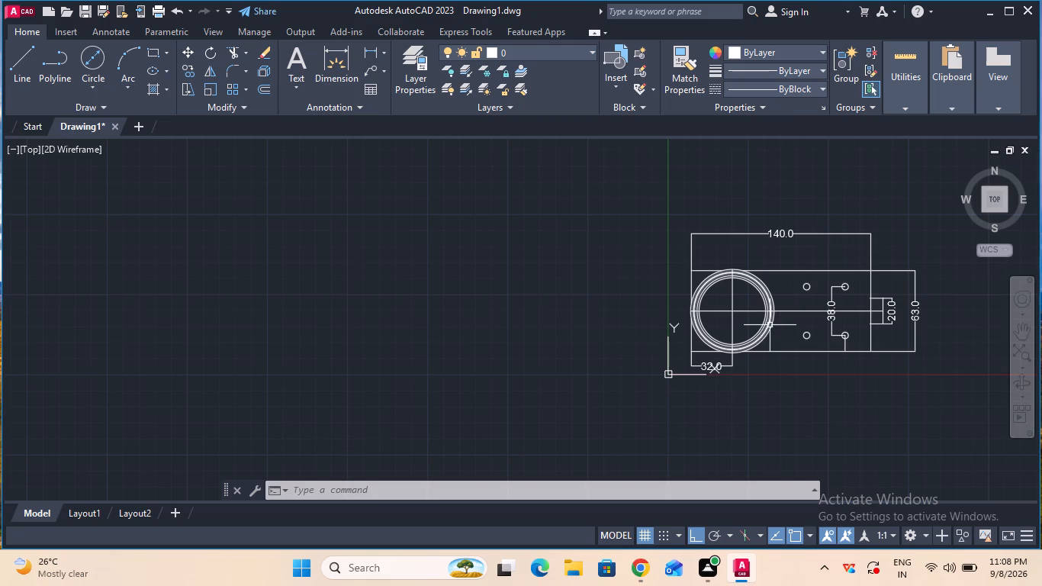
Add a horizontal linear dimension between the centres of the two lower small circles, placed below the outline.
scroll(770, 325, "up", 2, "ctrl")
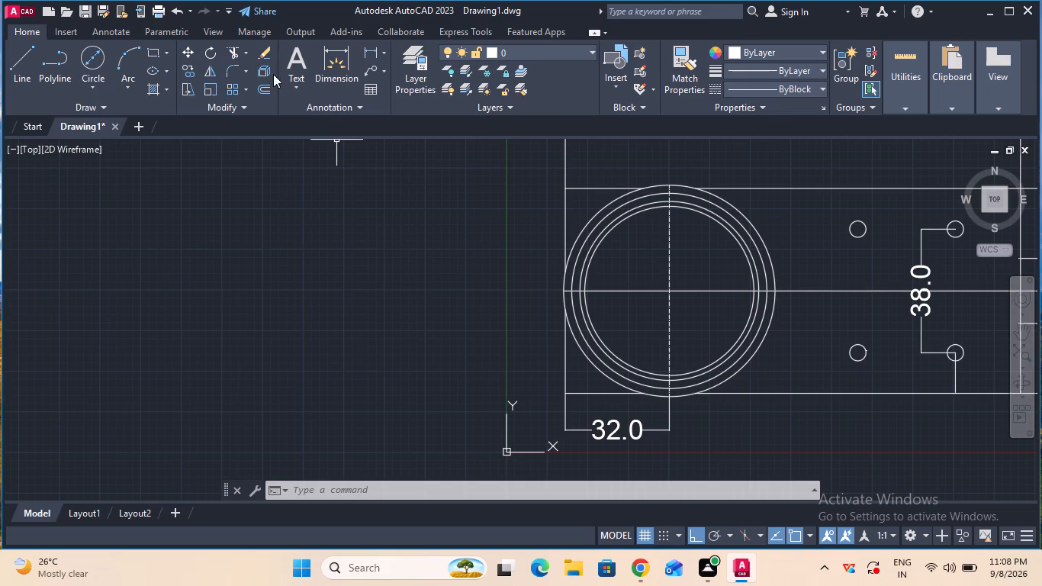
left_click(365, 56)
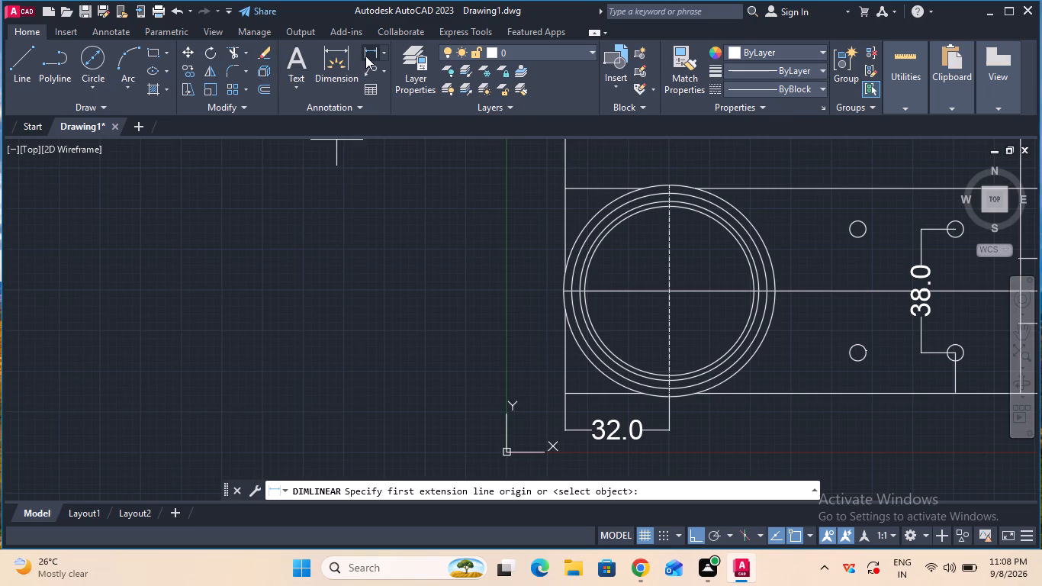
left_click(861, 352)
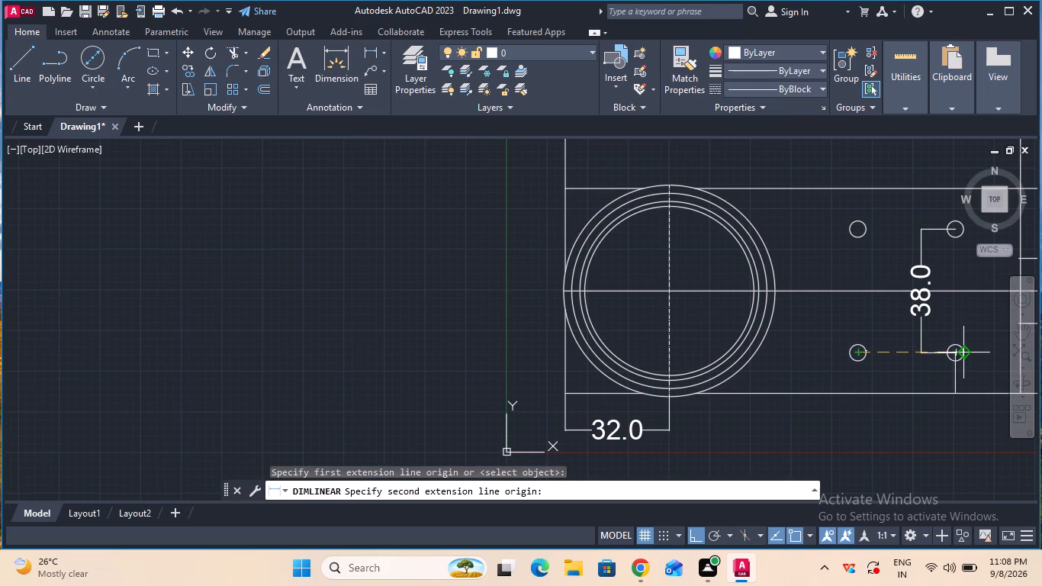
left_click(955, 356)
left_click(934, 432)
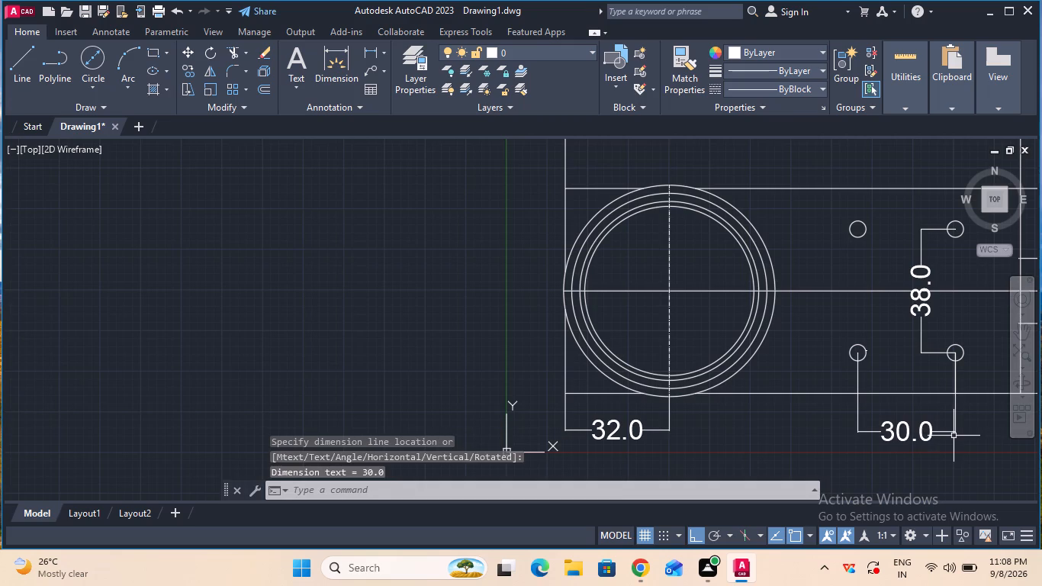
Add a horizontal linear dimension along the outline's lower edge, from below the lower-right small circle's centre to the lower-right corner, placed below the outline.
scroll(954, 436, "right", 1)
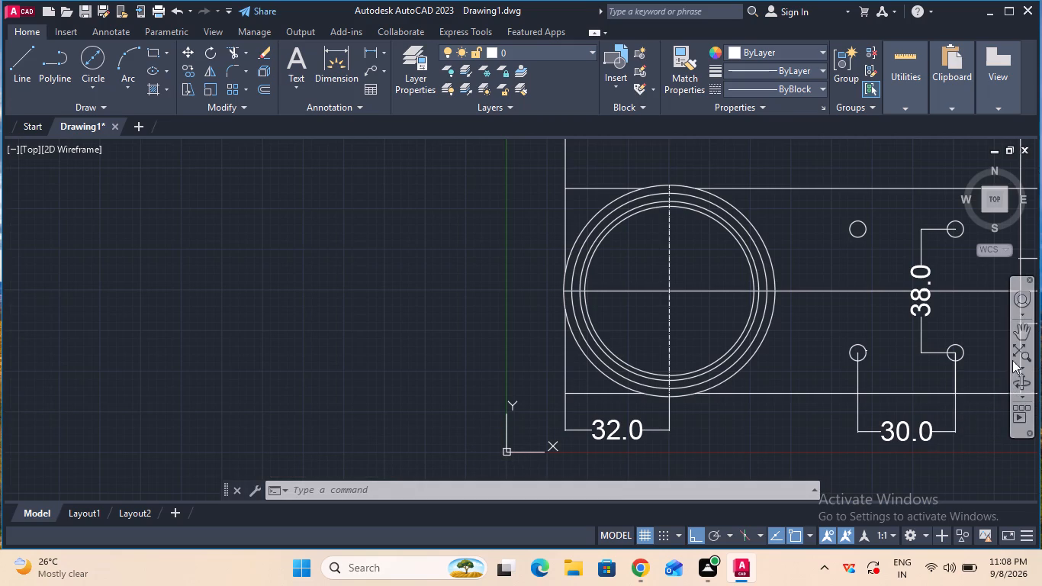
left_click(1013, 336)
left_click_drag(992, 349, 804, 345)
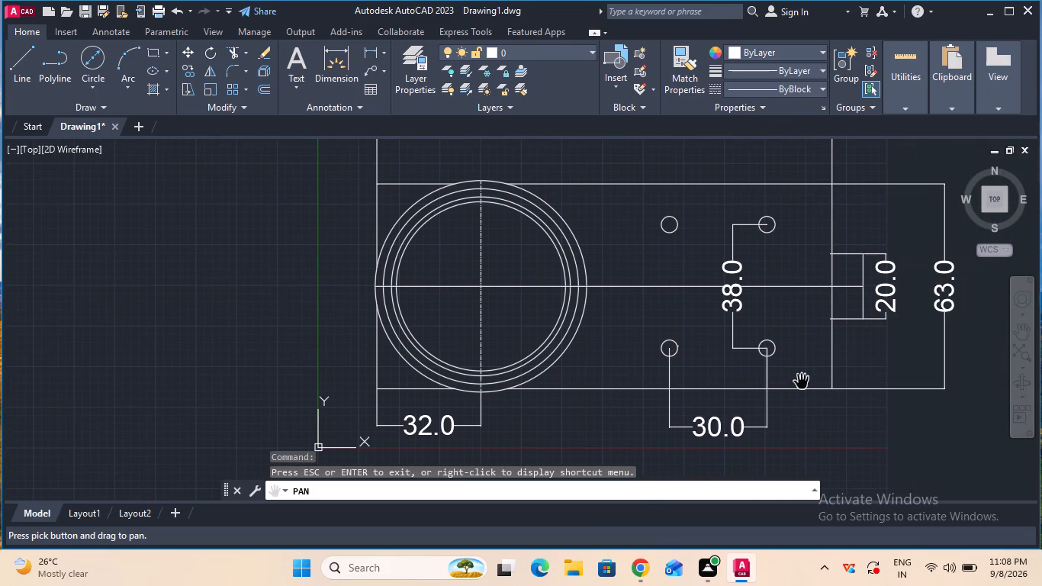
key("Escape")
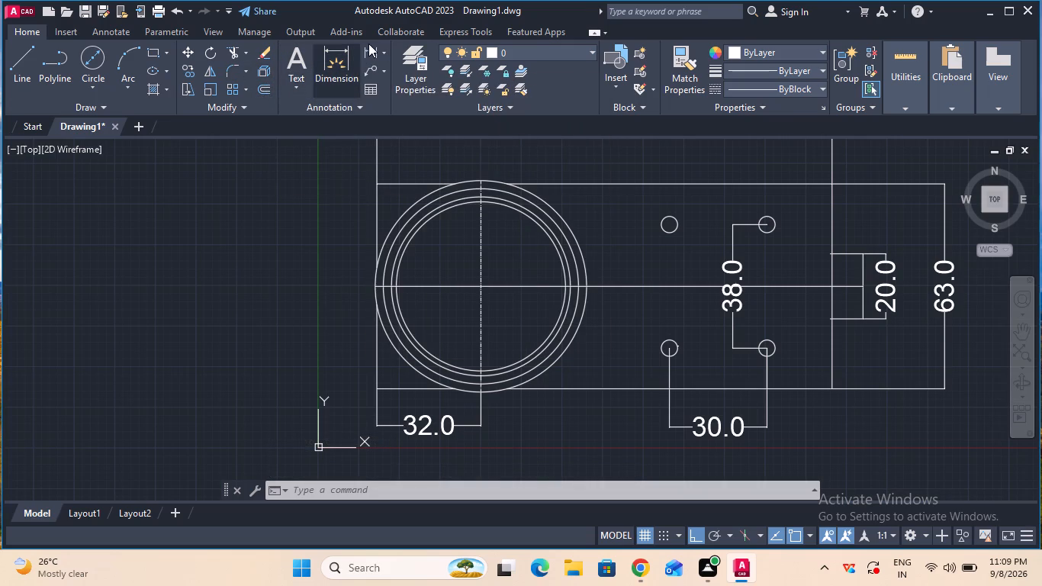
left_click(368, 53)
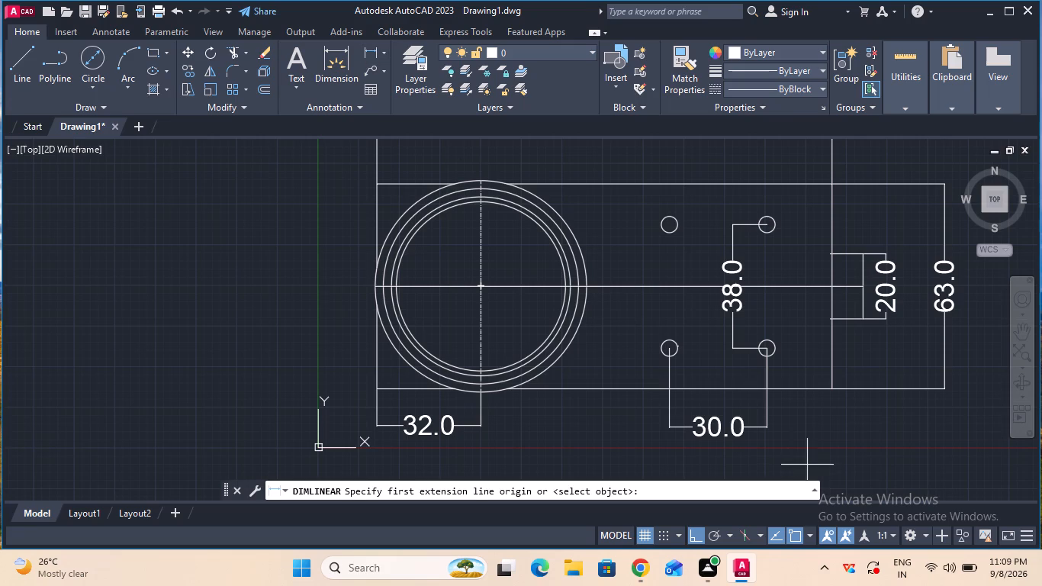
left_click(765, 389)
left_click(827, 388)
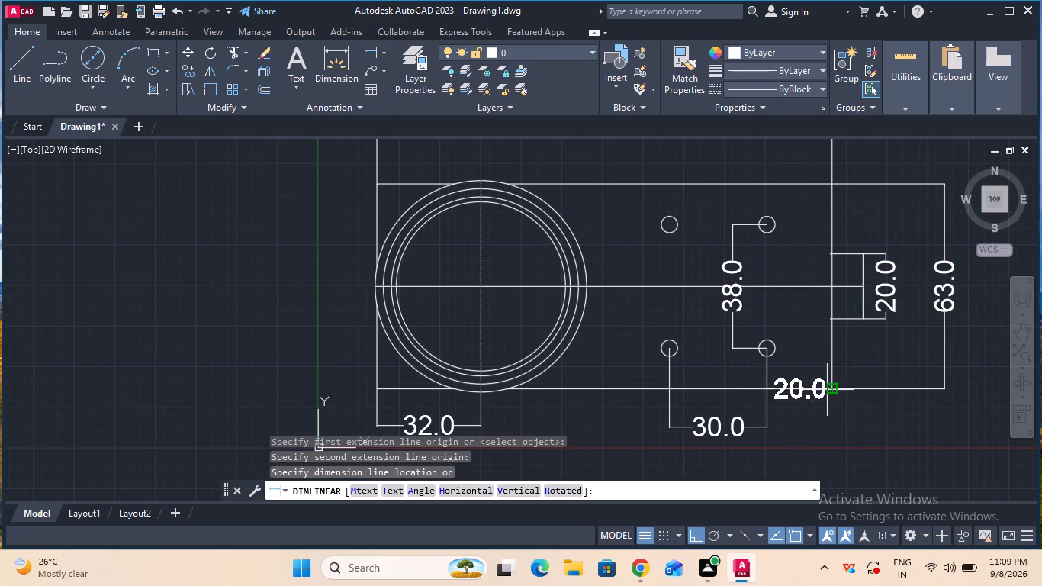
left_click(828, 409)
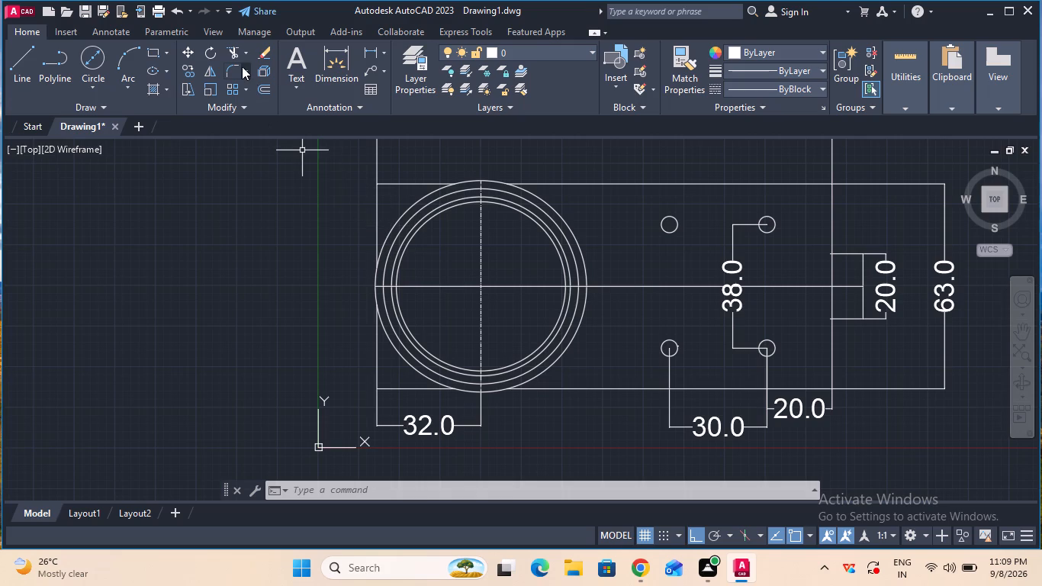
Add a horizontal linear dimension from the concentric circles' centre to the lower-left small circle's centre, placed below the existing lower dimensions.
left_click(364, 56)
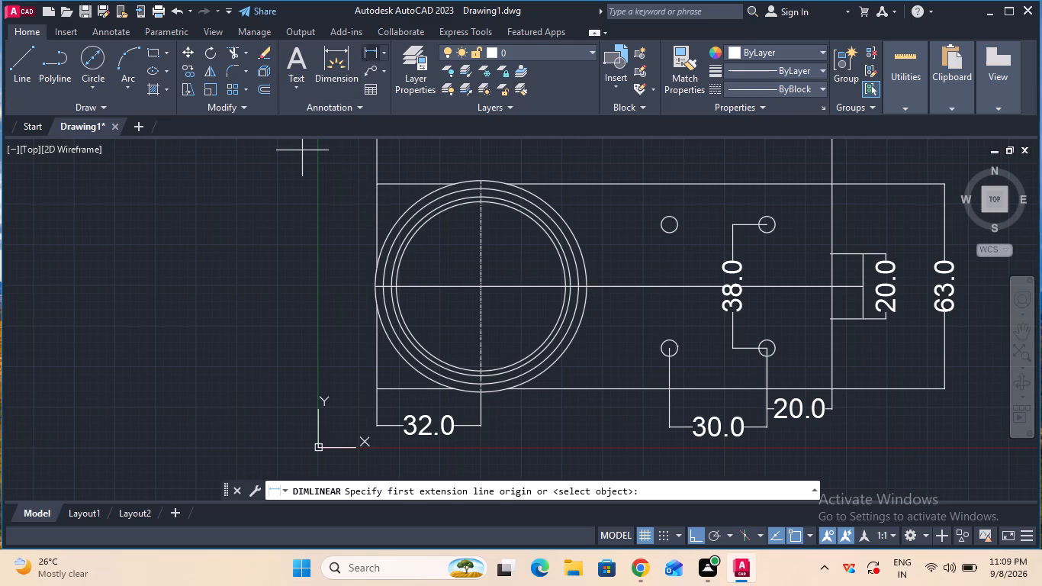
left_click(480, 284)
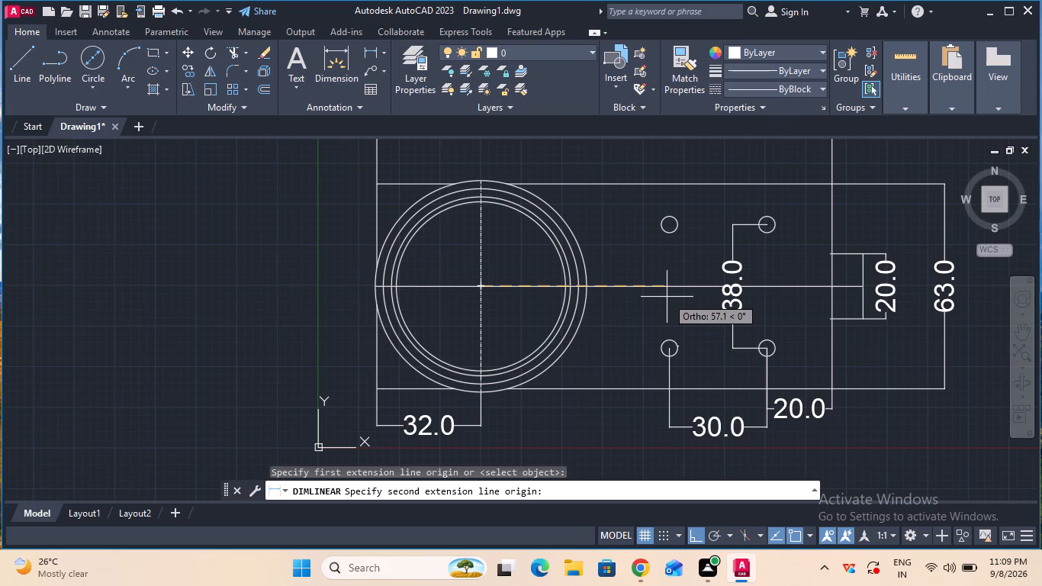
left_click(668, 351)
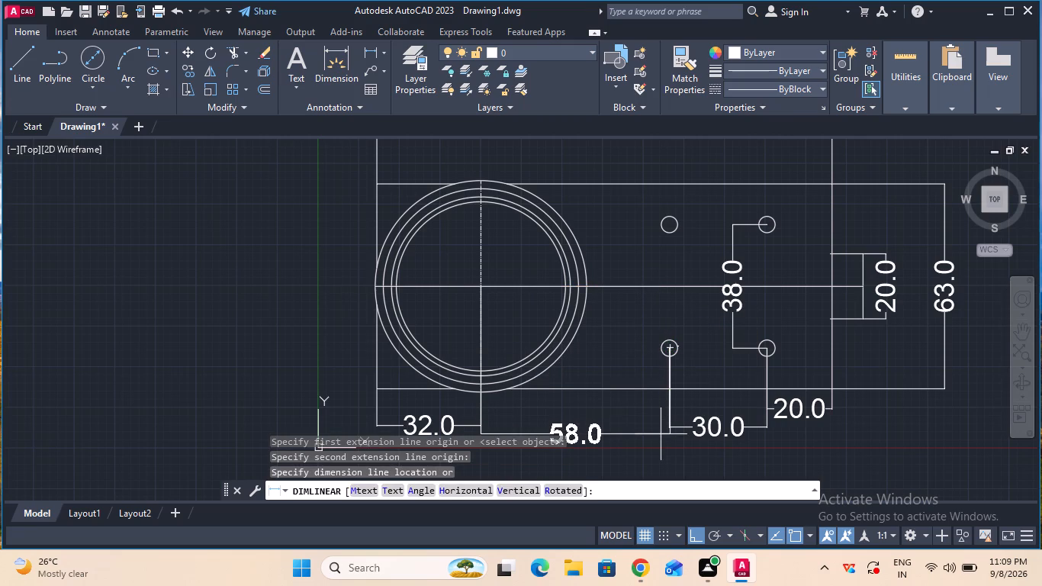
left_click(663, 463)
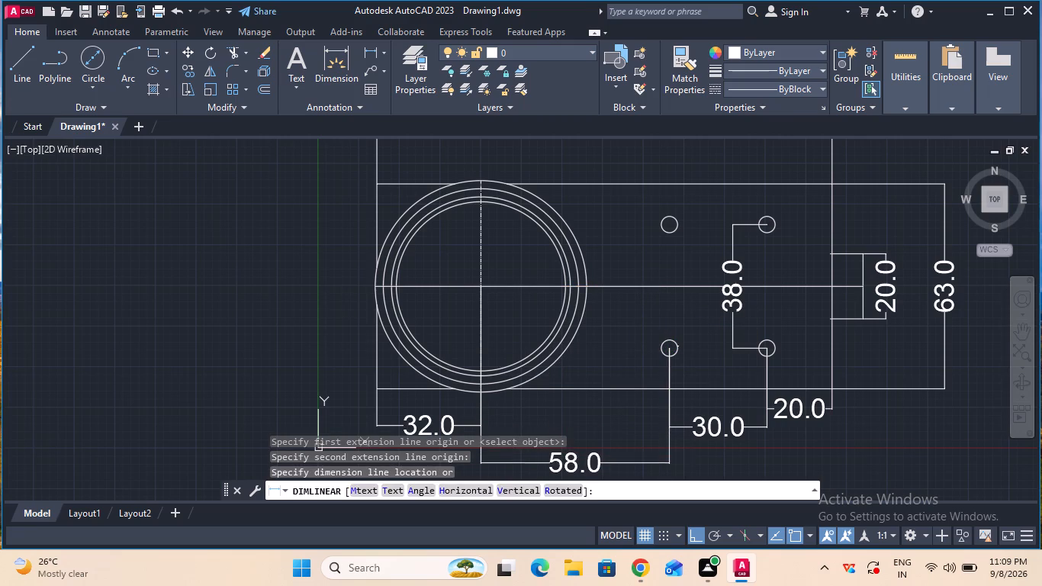
scroll(653, 246, "down", 1, "ctrl")
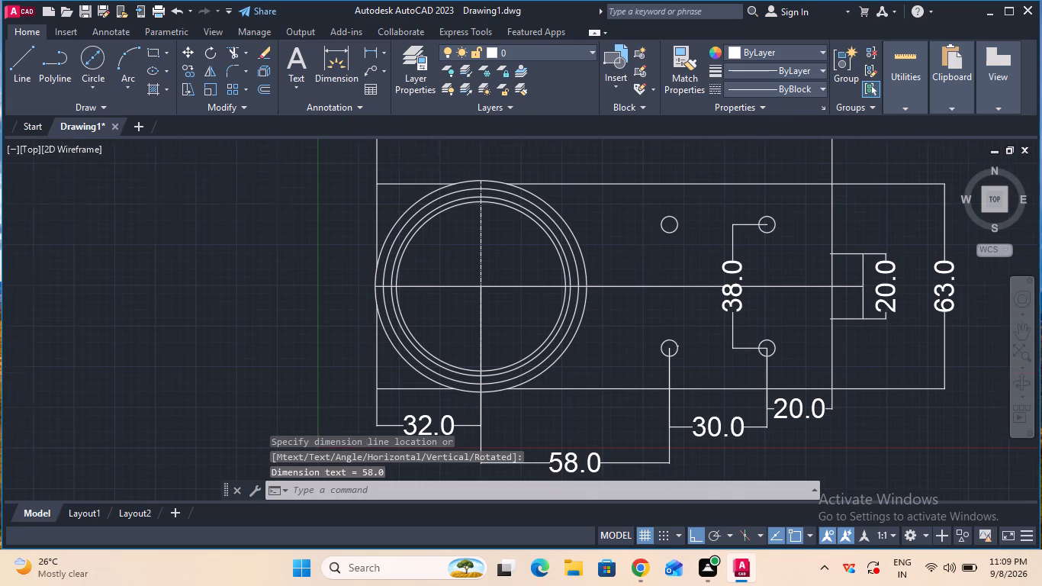
scroll(653, 246, "down", 1, "ctrl")
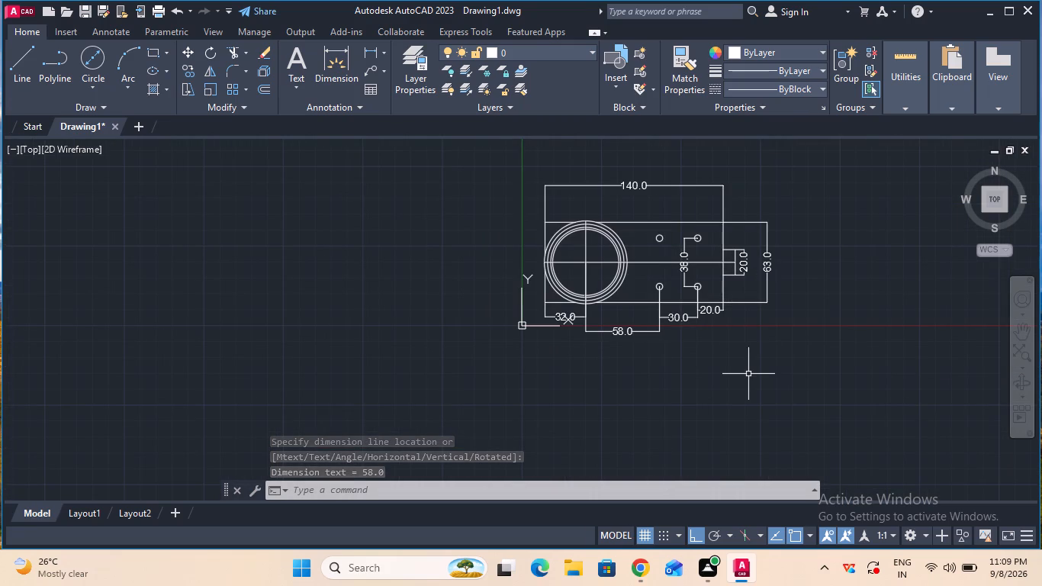
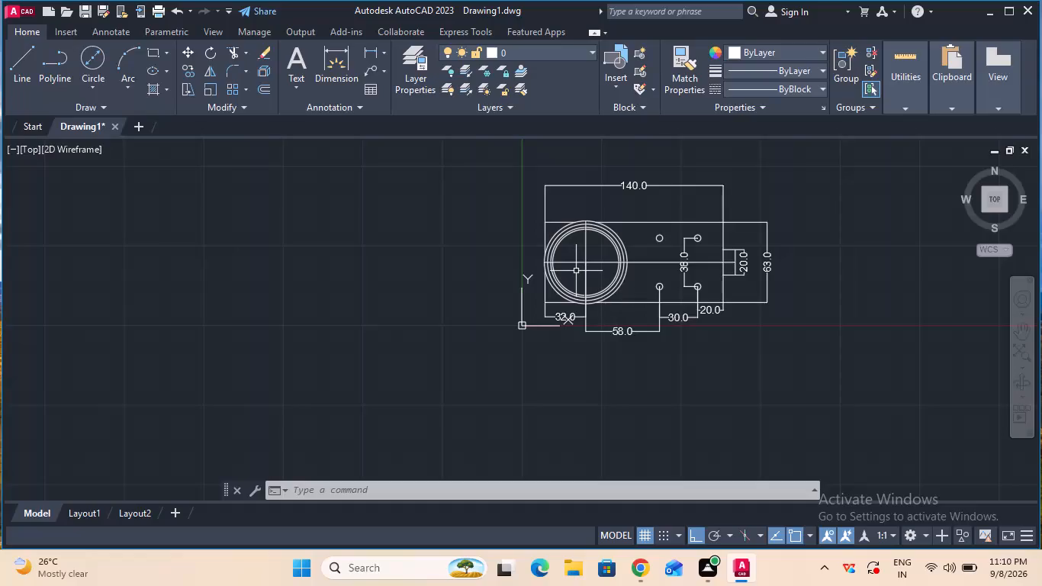
Draw a 24 mm vertical line downward, below the dimensioned view and aligned with the left edge of the 55 mm circle.
scroll(576, 271, "up", 1, "ctrl")
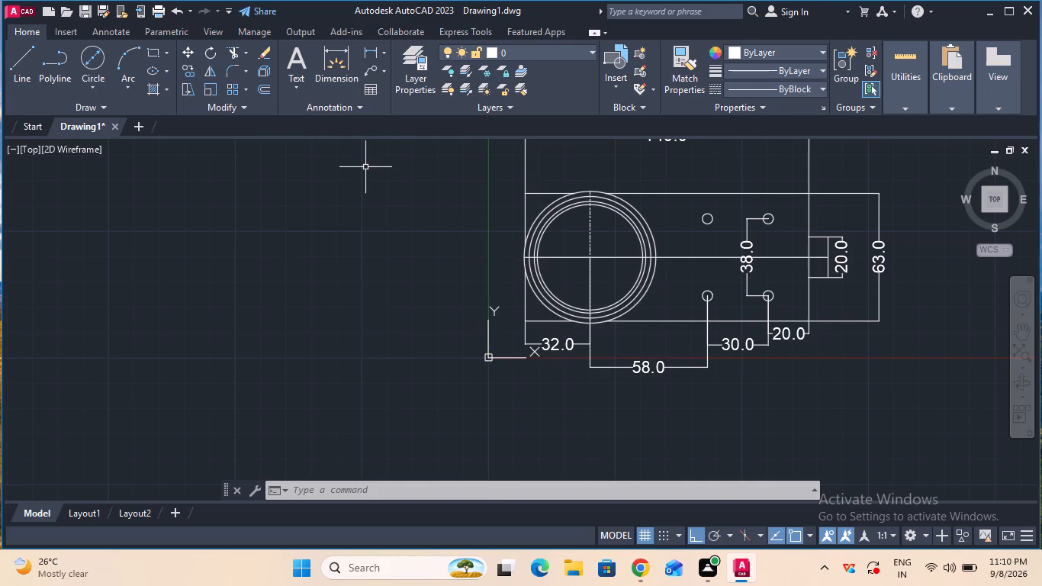
left_click(27, 66)
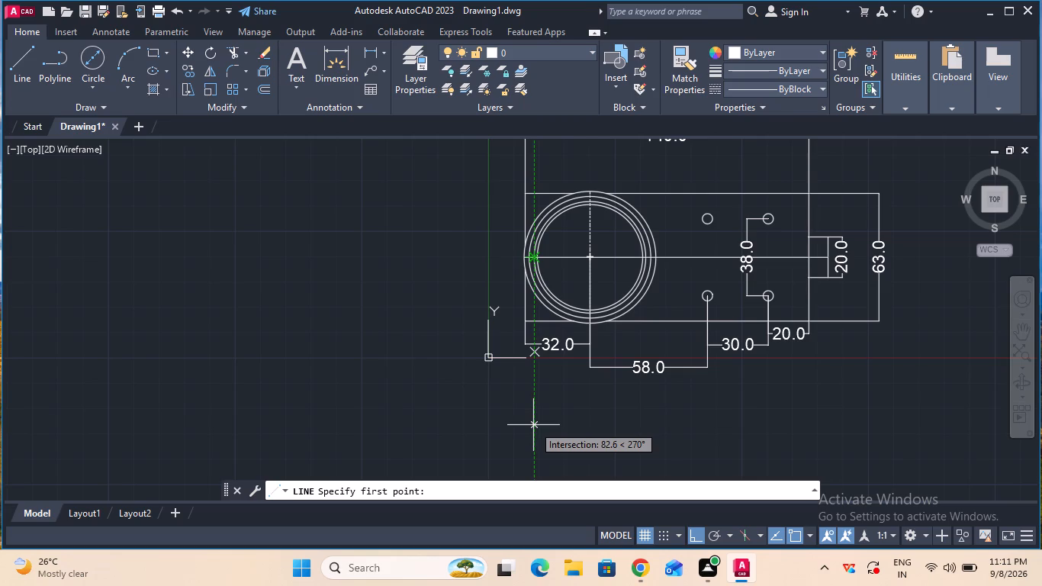
left_click(533, 425)
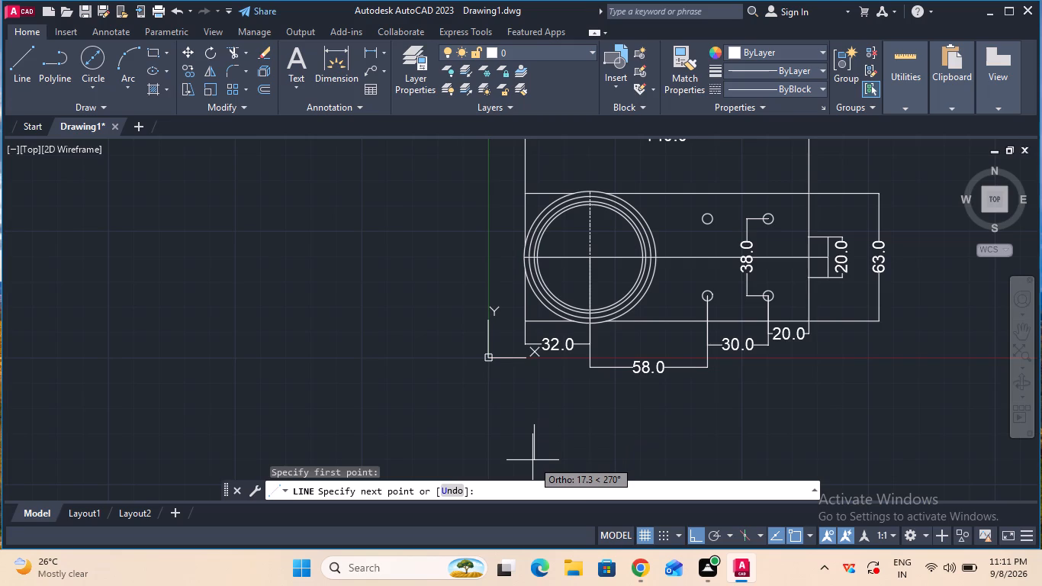
type("24")
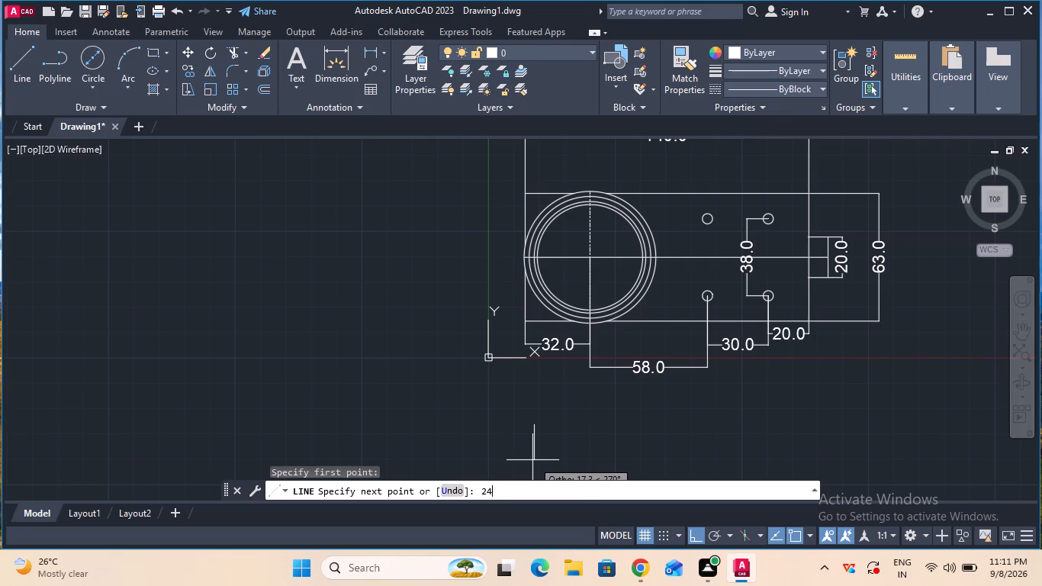
key("Return")
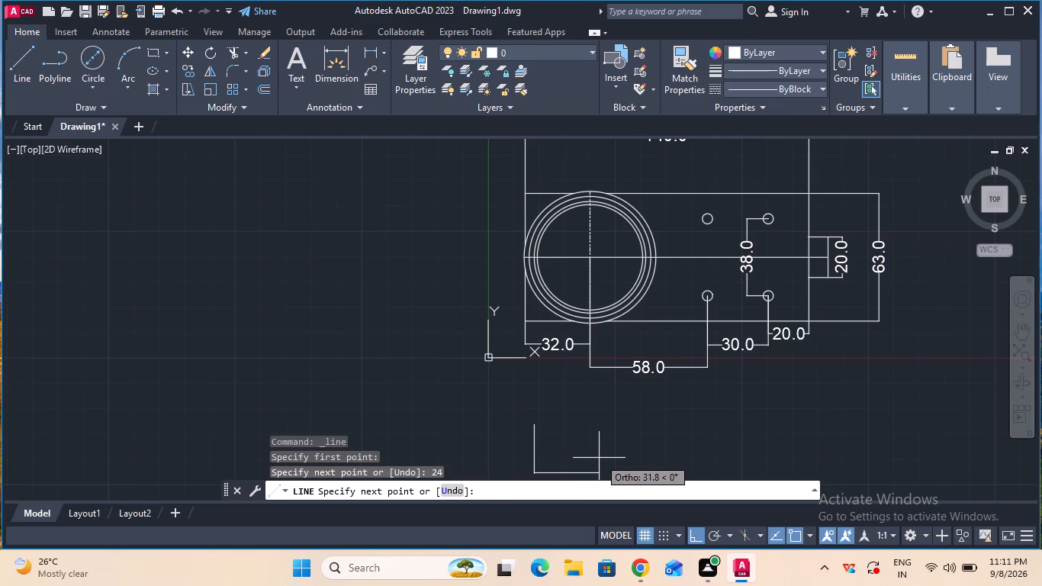
key("Escape")
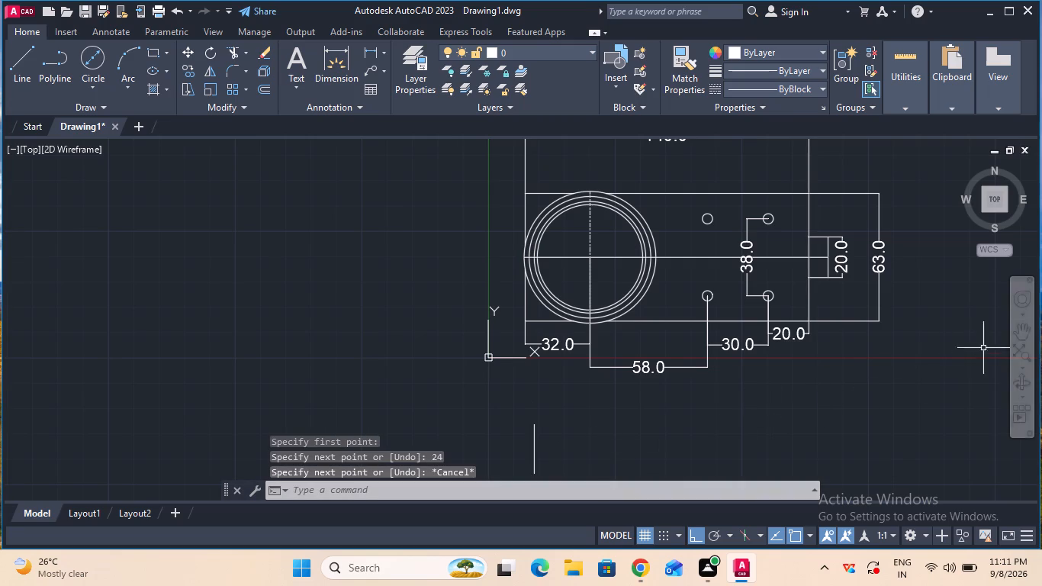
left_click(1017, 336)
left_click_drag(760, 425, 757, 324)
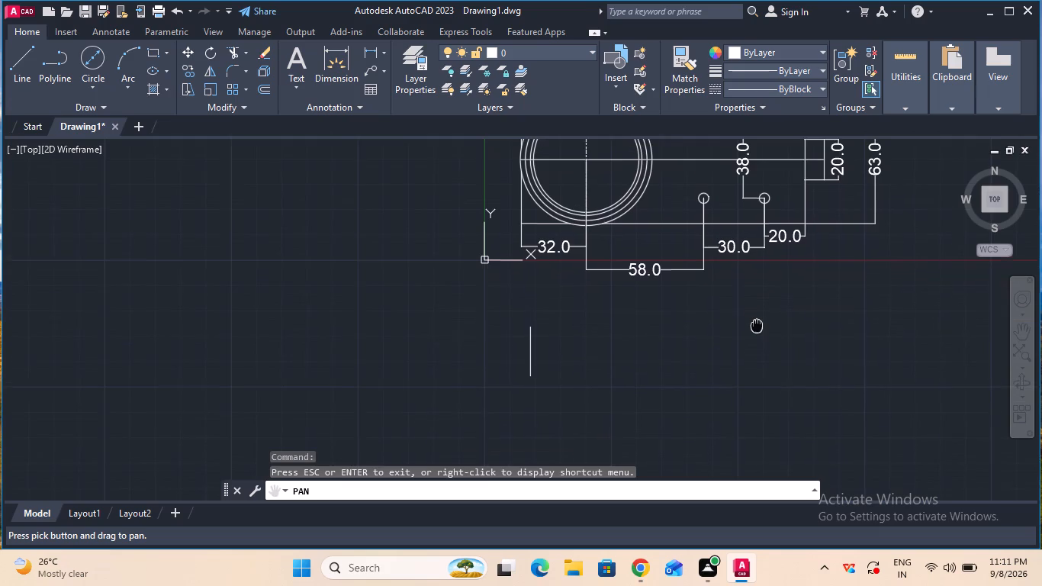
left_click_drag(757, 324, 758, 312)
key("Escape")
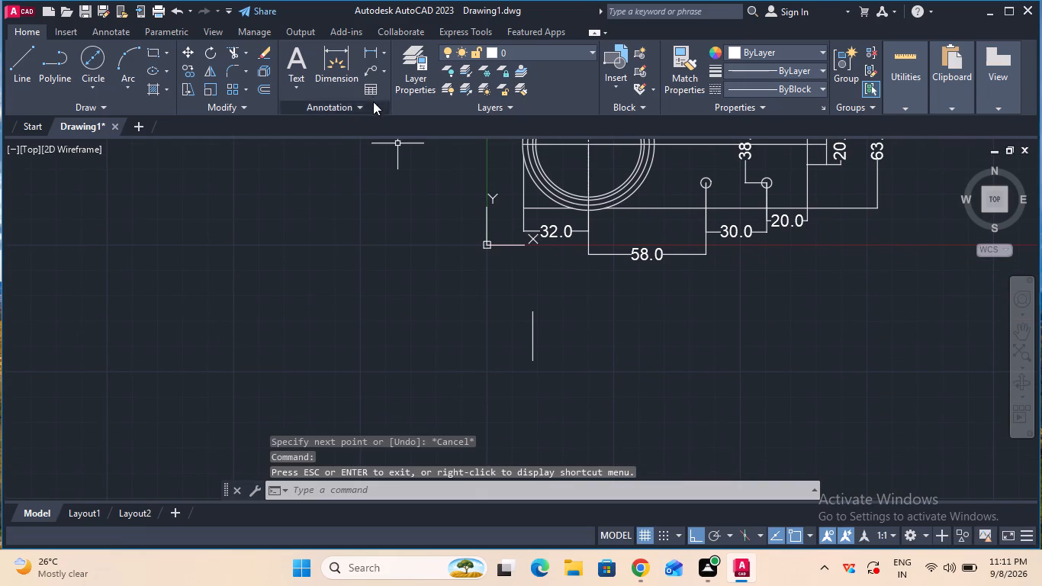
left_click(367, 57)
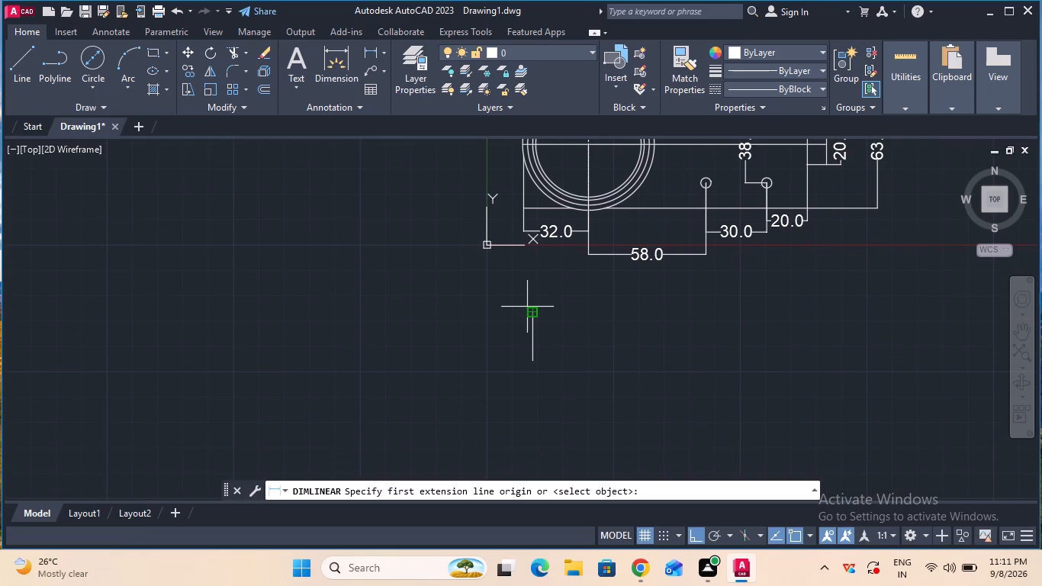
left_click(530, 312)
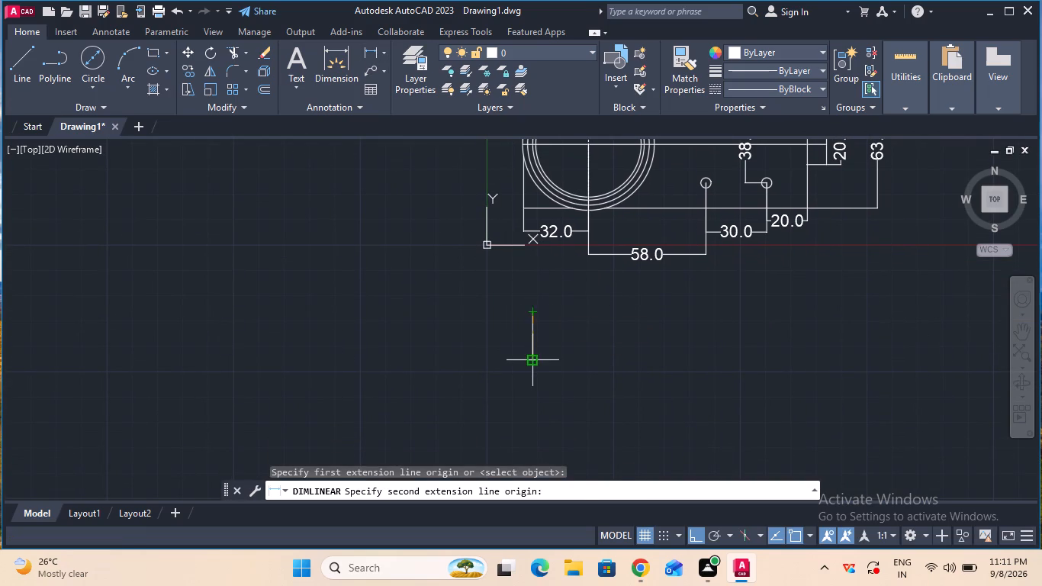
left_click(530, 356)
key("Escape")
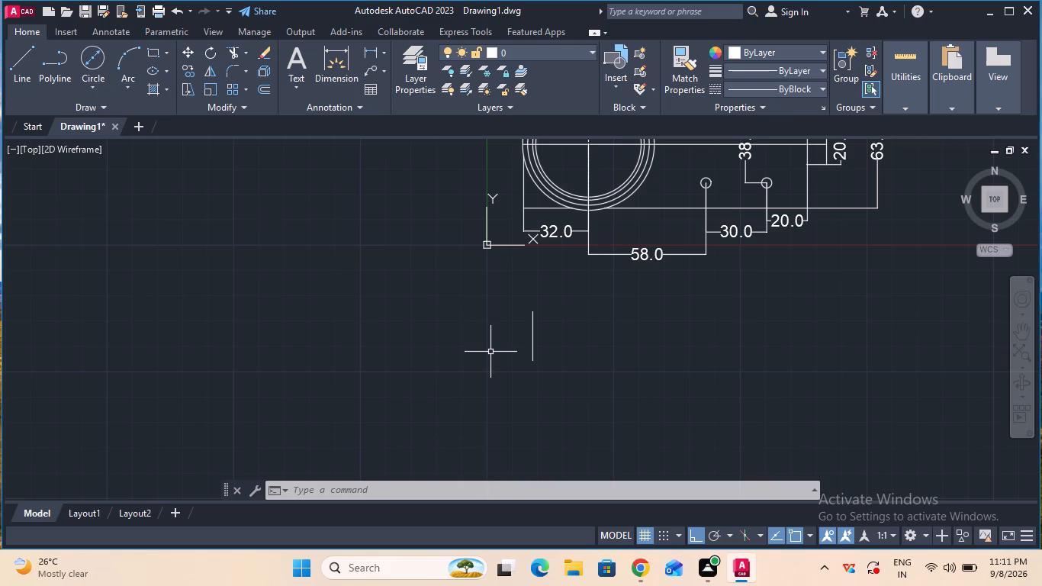
Complete a 55 by 24 mm rectangle from the vertical line's upper end, drawing its top, right and bottom edges.
left_click(14, 72)
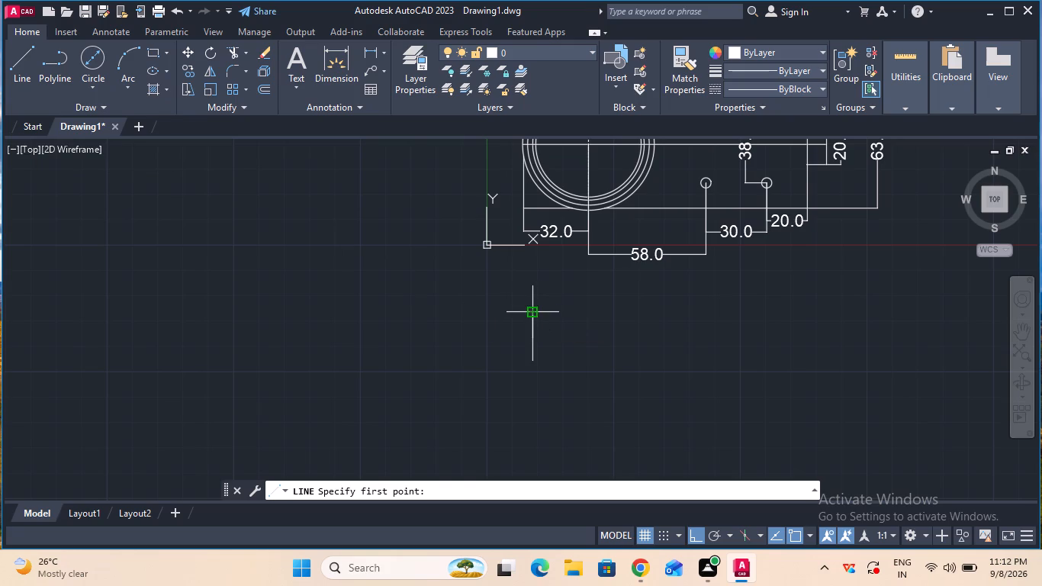
left_click(532, 313)
type("55")
key("Return")
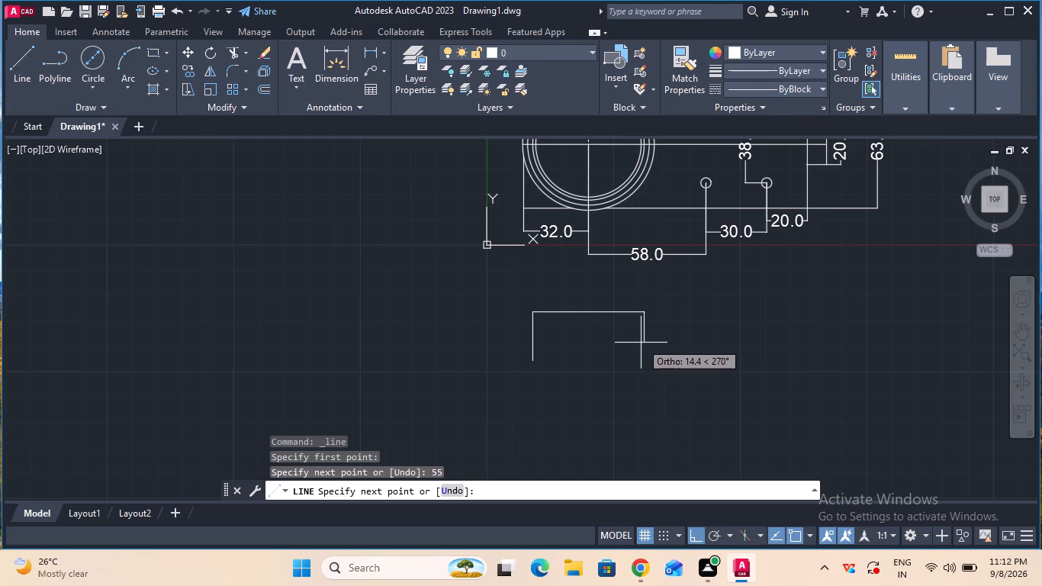
type("24")
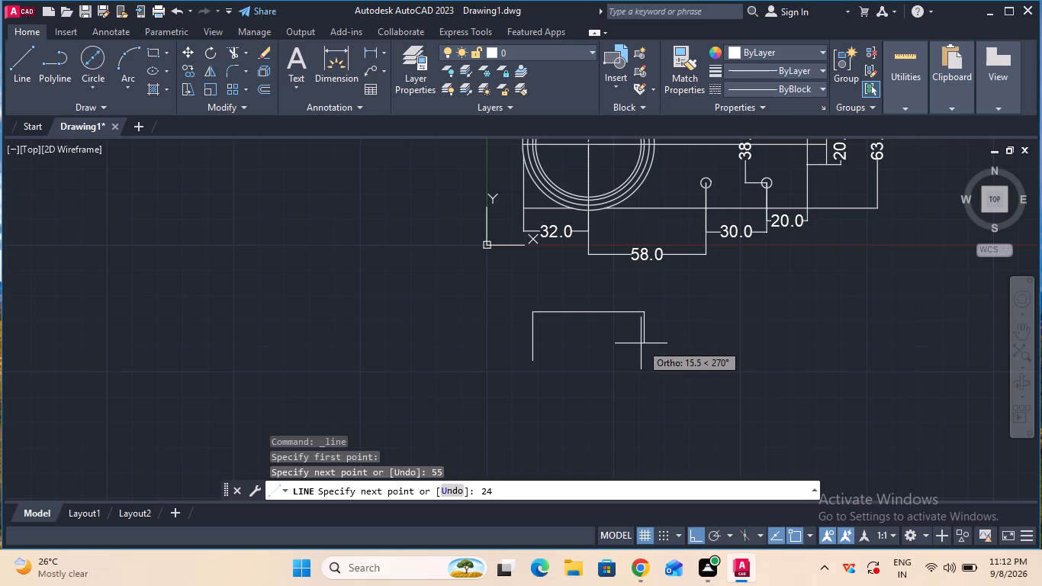
key("Return")
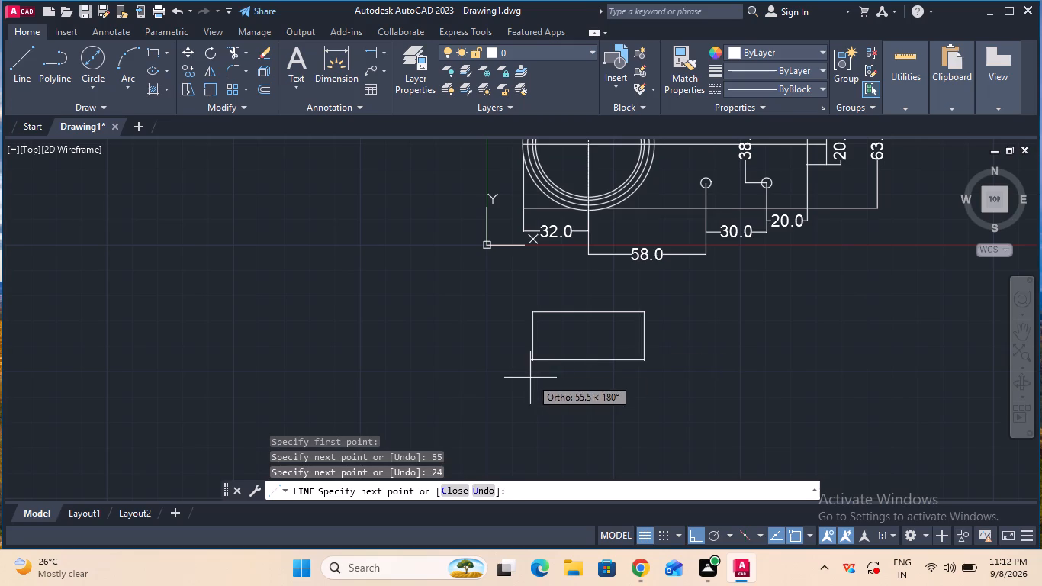
type("55")
key("Return")
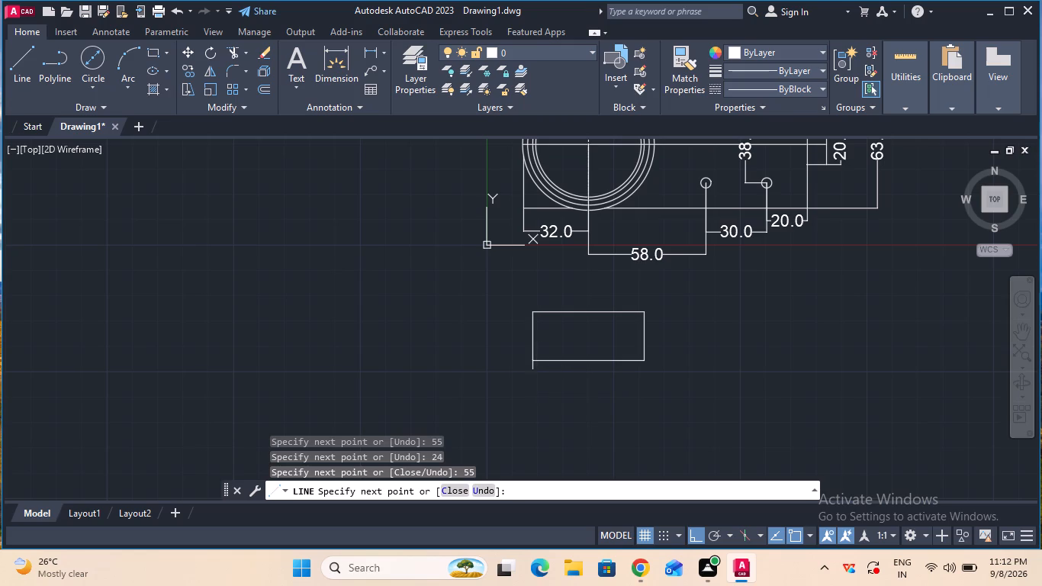
key("Escape")
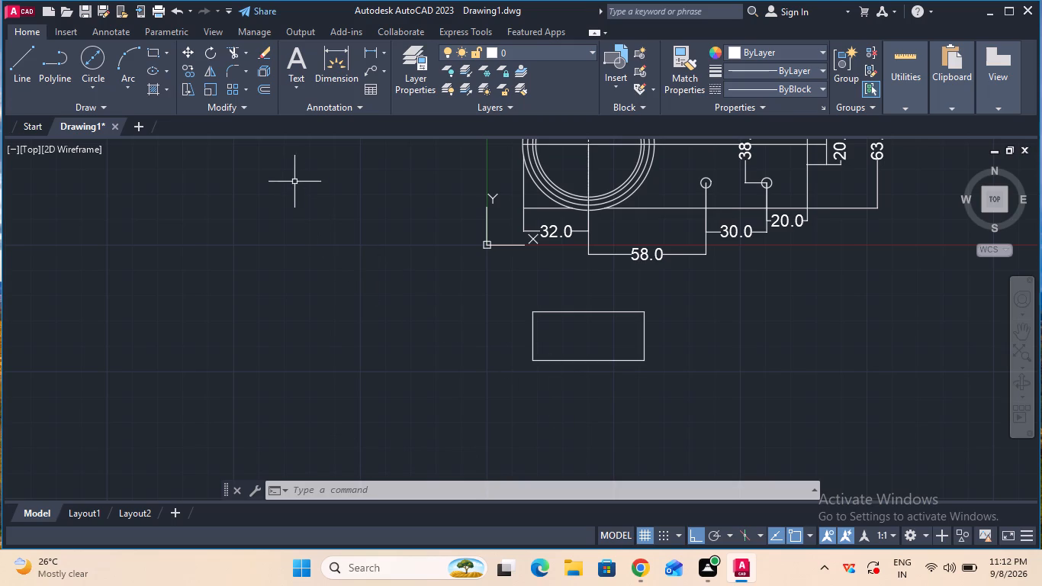
Start a line from the new rectangle's lower-left corner with a 1.5 mm segment running right along its bottom edge.
left_click(23, 73)
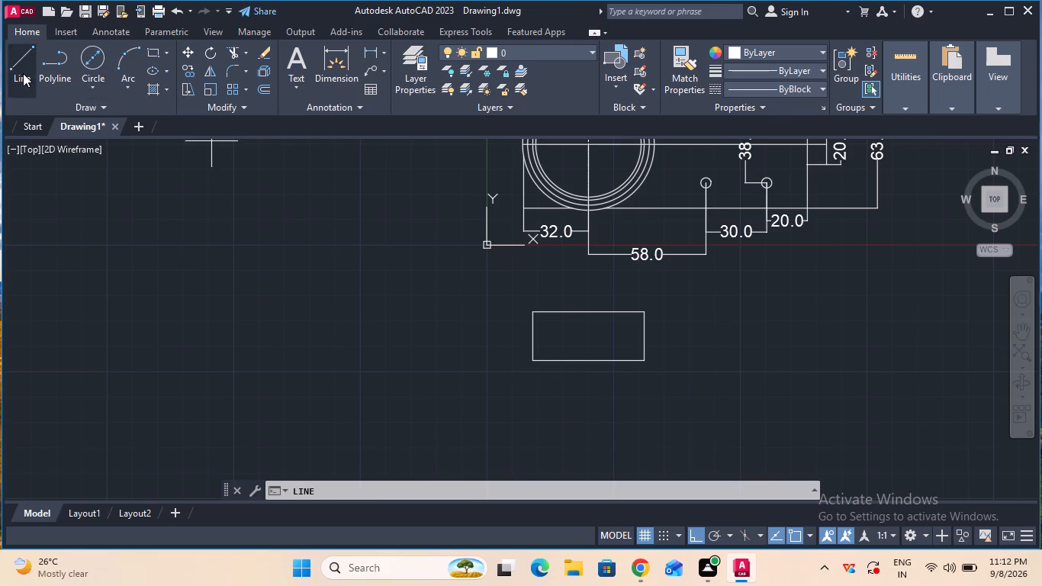
left_click(534, 362)
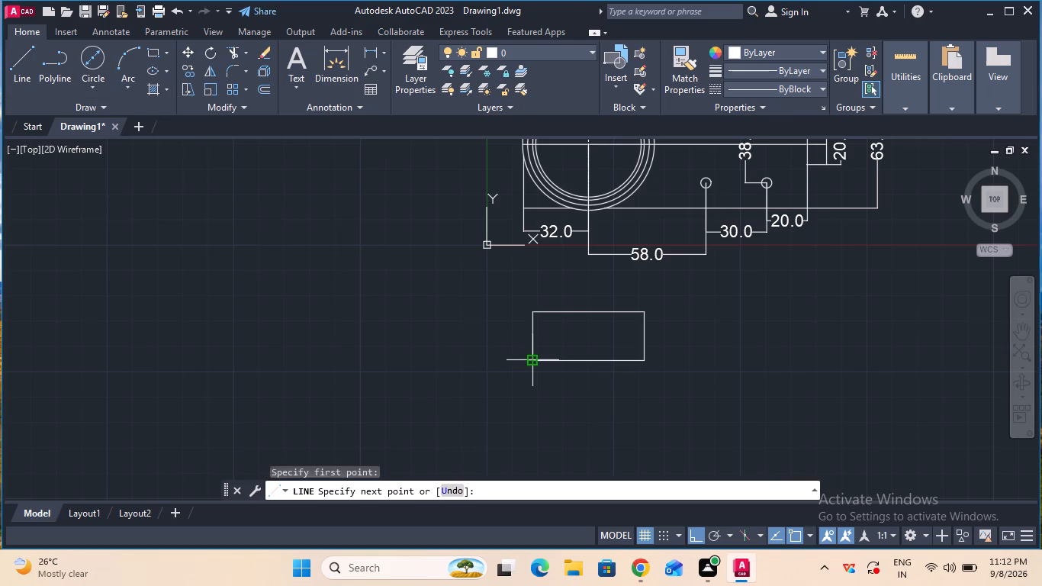
type("1.5")
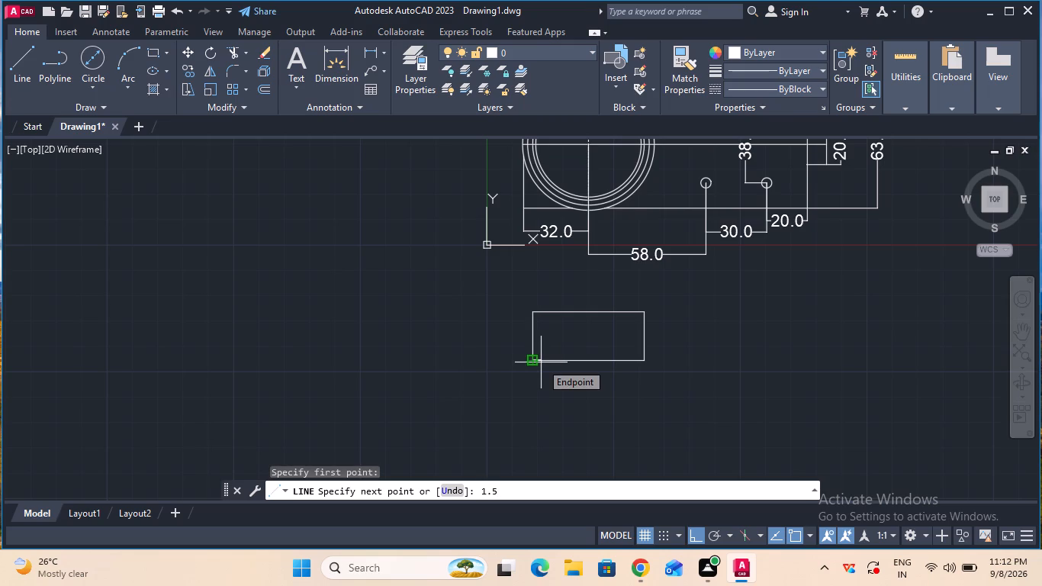
key("Return")
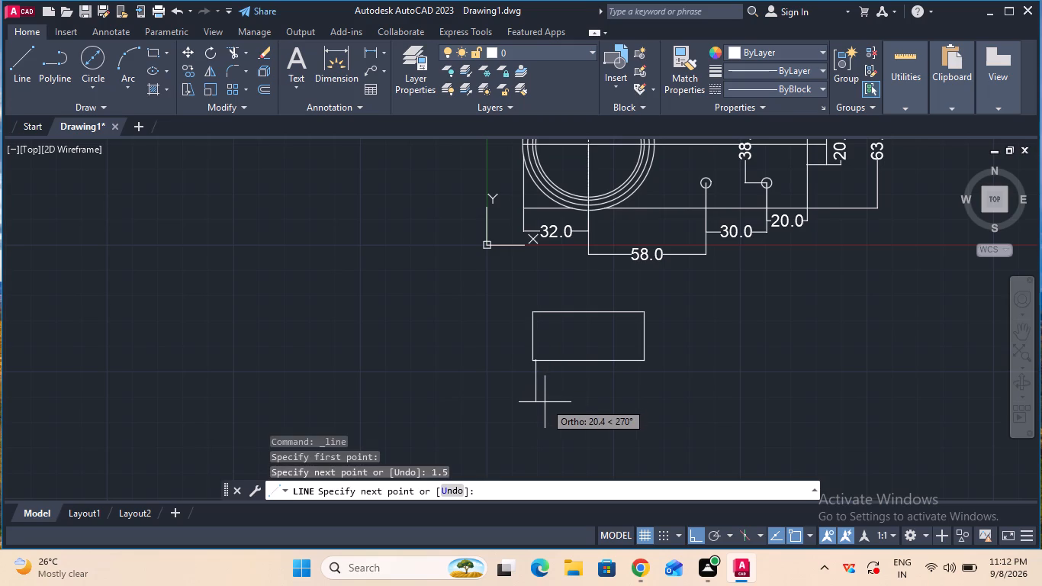
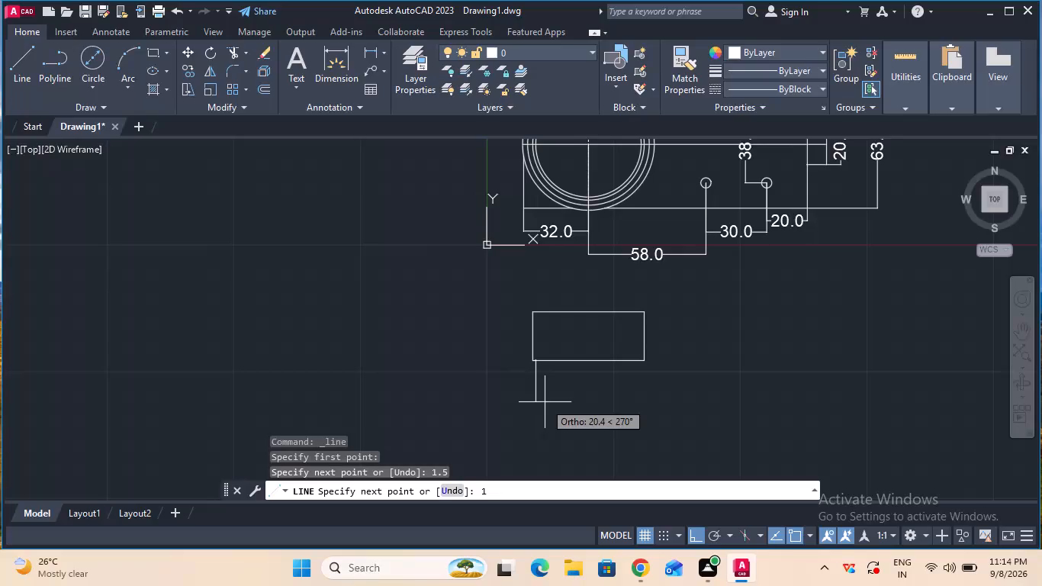
Continue the line 18 mm down, 52 mm right and 18 mm up, forming a 52 by 18 mm rectangle beneath the 55 mm wide one.
key("8")
key("Return")
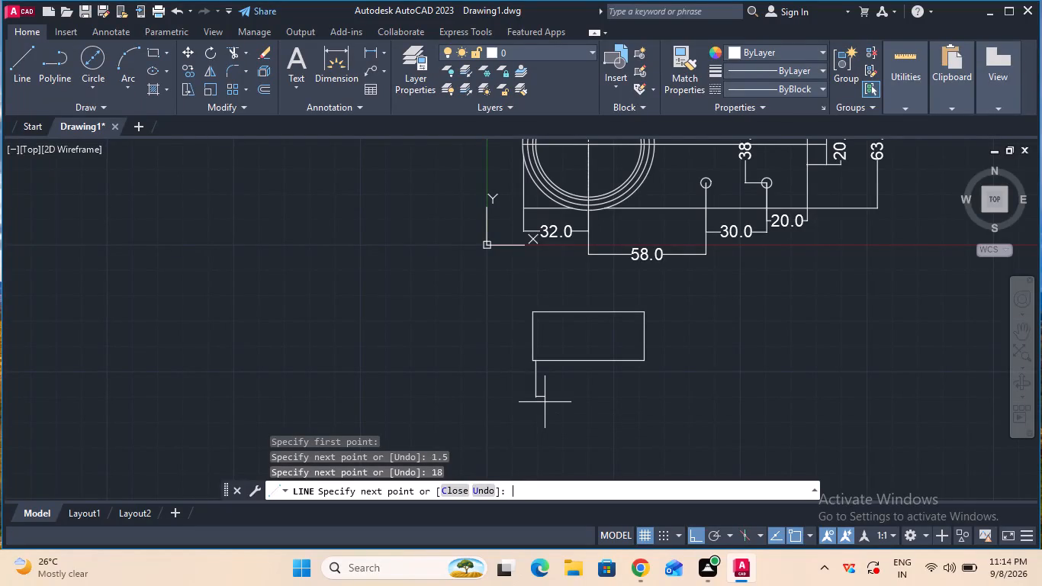
type("52")
key("Return")
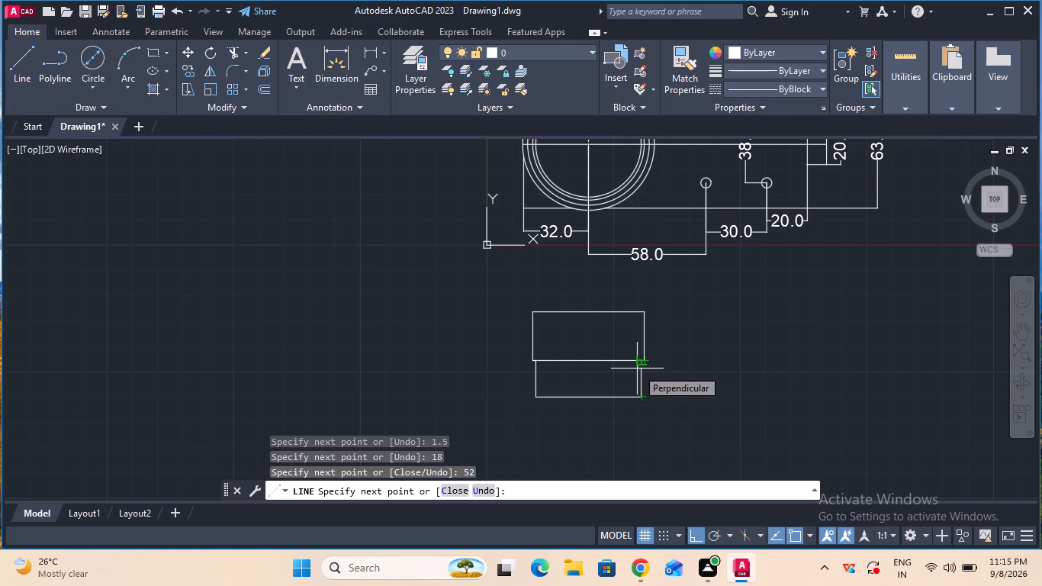
type("18")
key("Return")
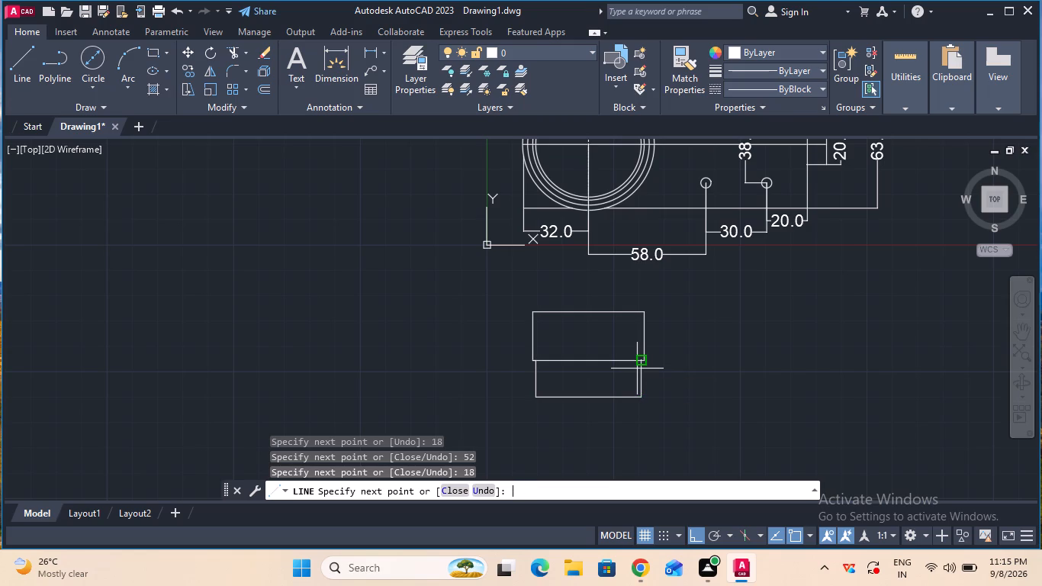
key("Escape")
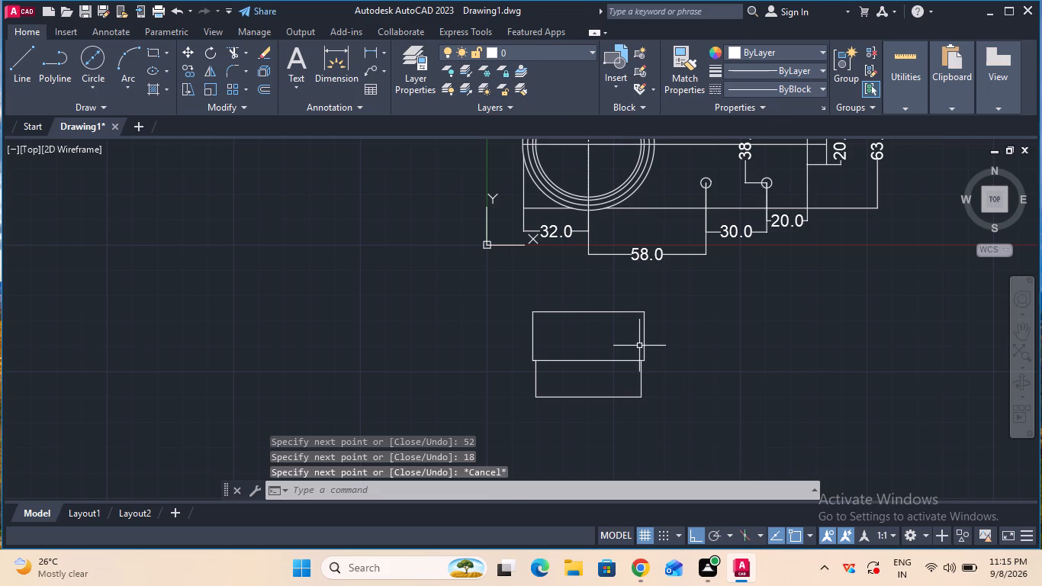
Check the horizontal offset between the right edges of the upper and lower rectangles with a temporary linear dimension.
scroll(643, 361, "up", 2, "ctrl")
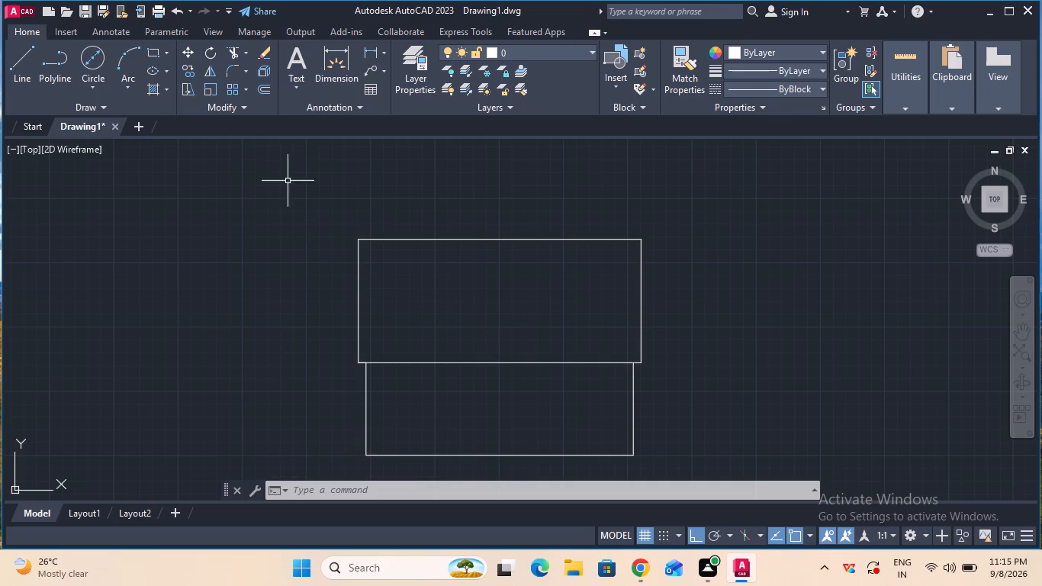
left_click(366, 56)
left_click(638, 366)
left_click(638, 366)
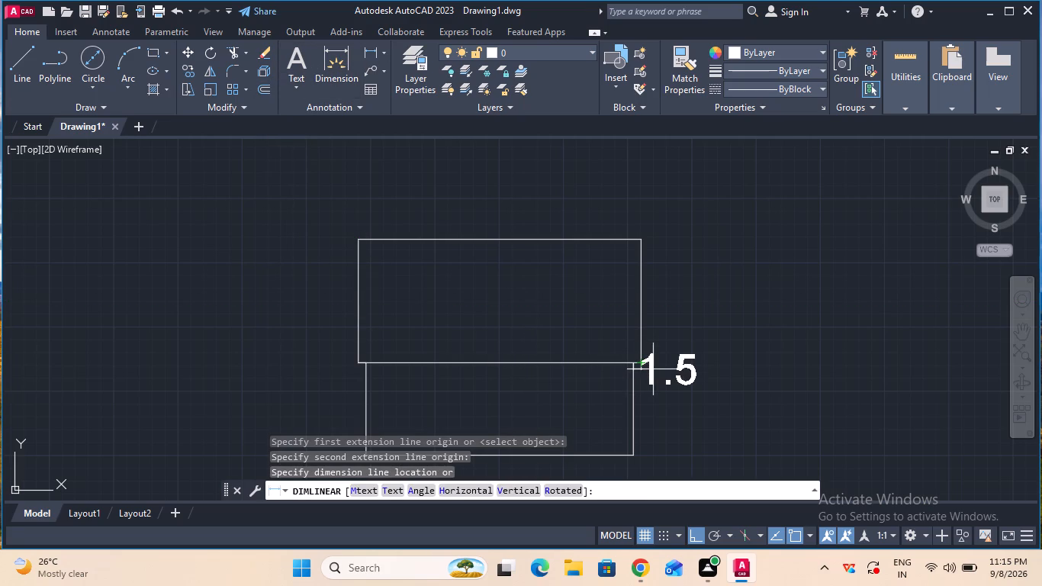
key("Escape")
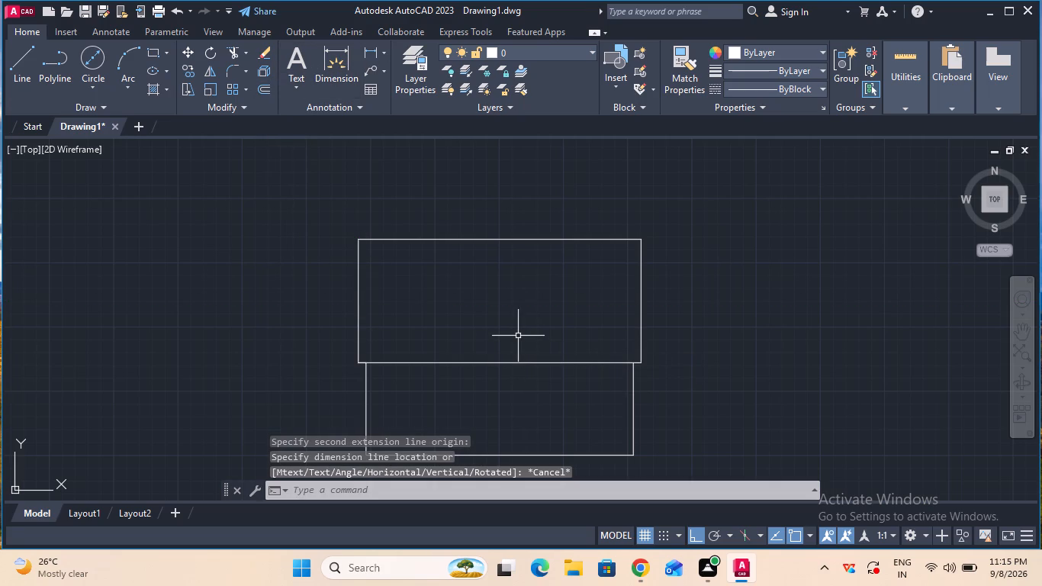
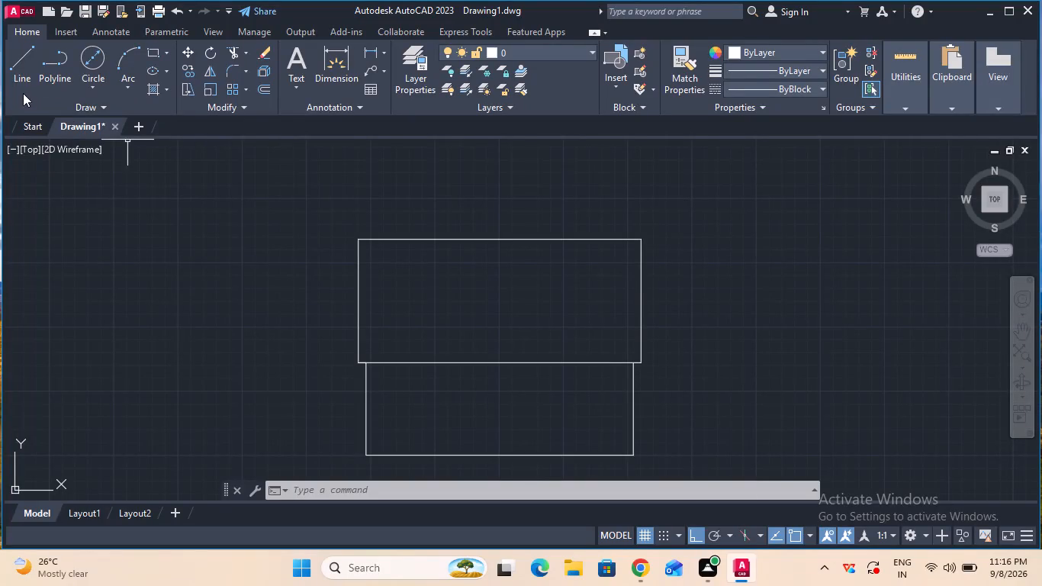
Draw a 5 mm horizontal line extending outward to the left from the upper rectangle's top-left corner.
left_click(18, 83)
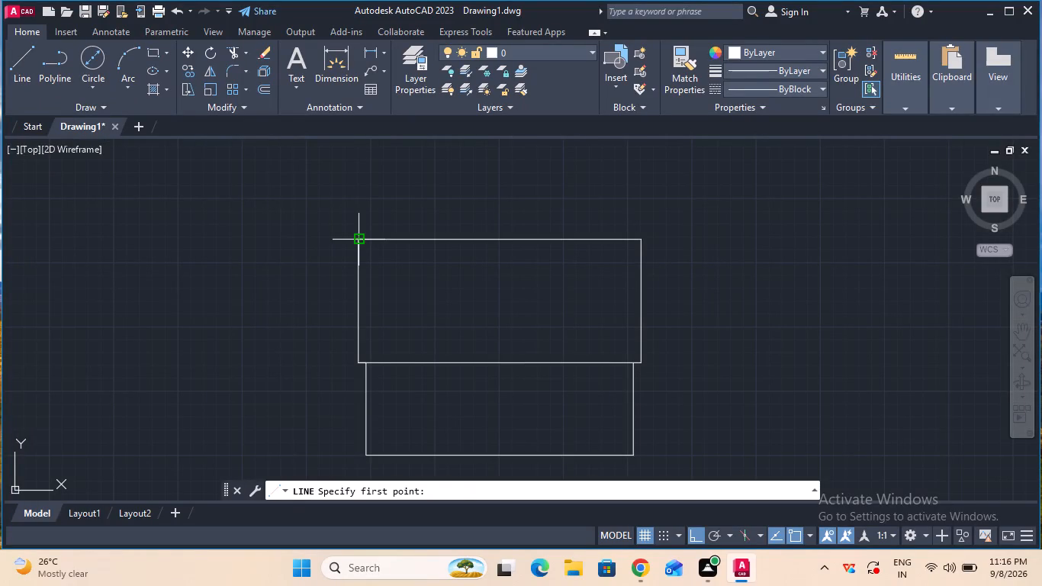
left_click(356, 240)
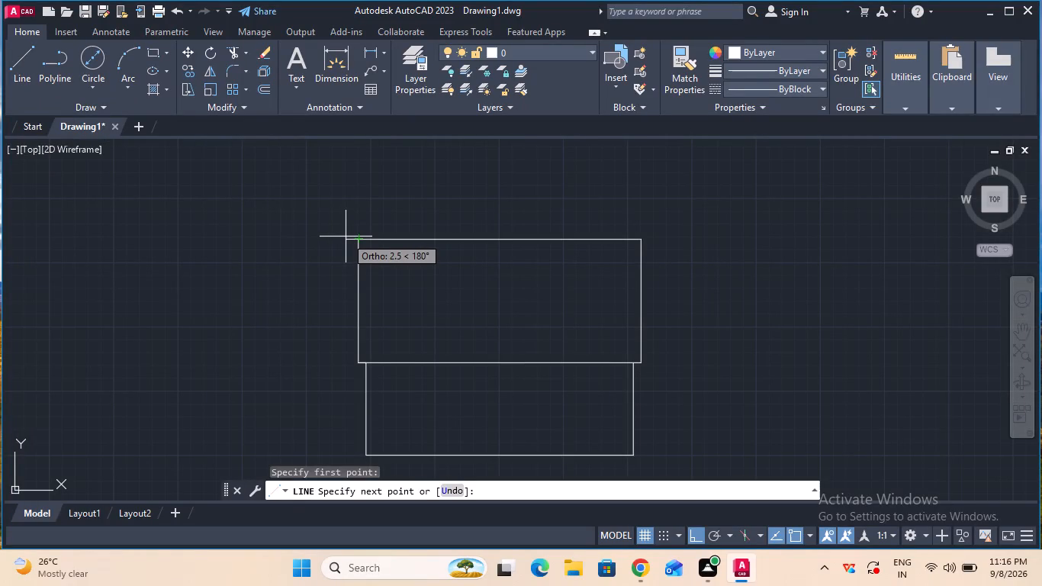
key("5")
key("Return")
key("Escape")
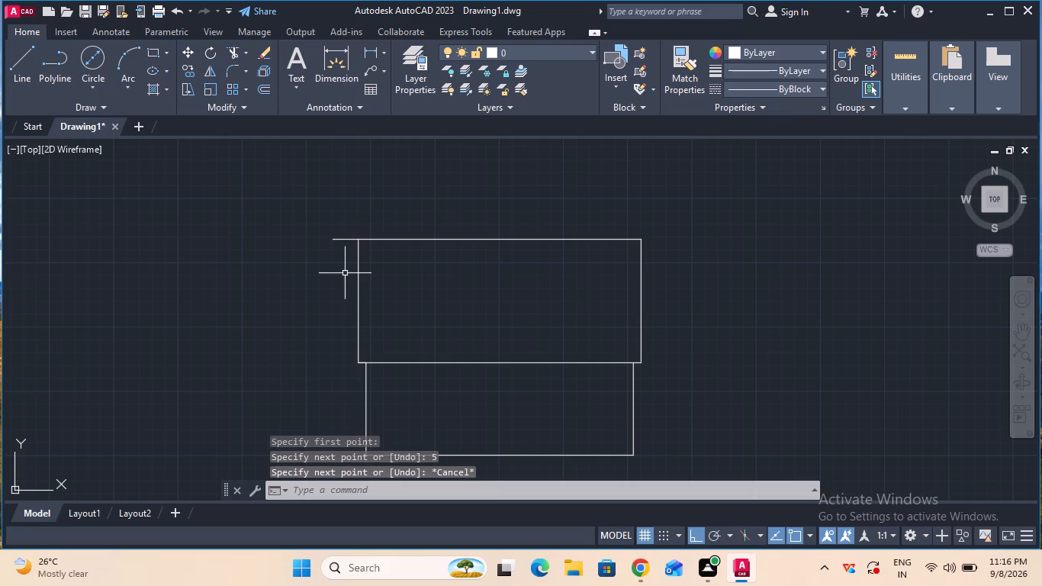
Draw a line from the upper rectangle's top-right corner, 5 mm outward to the right and 32 mm down.
left_click(23, 92)
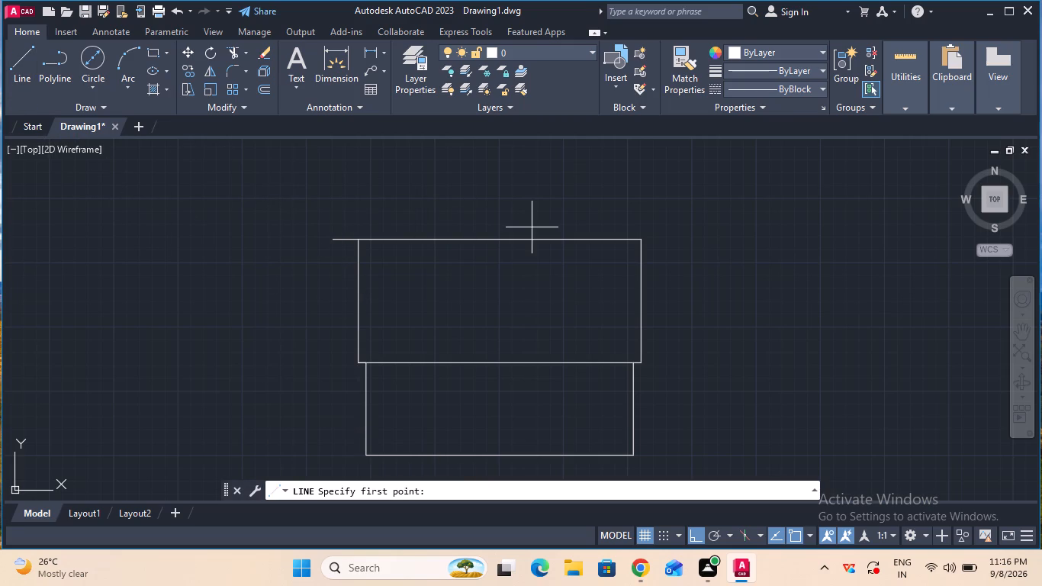
left_click(642, 236)
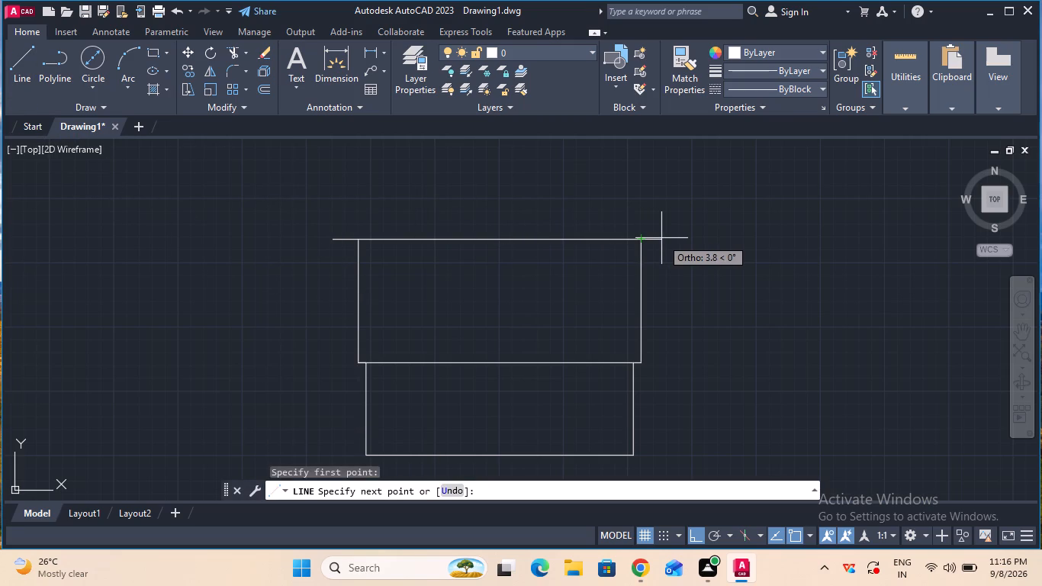
key("5")
key("Return")
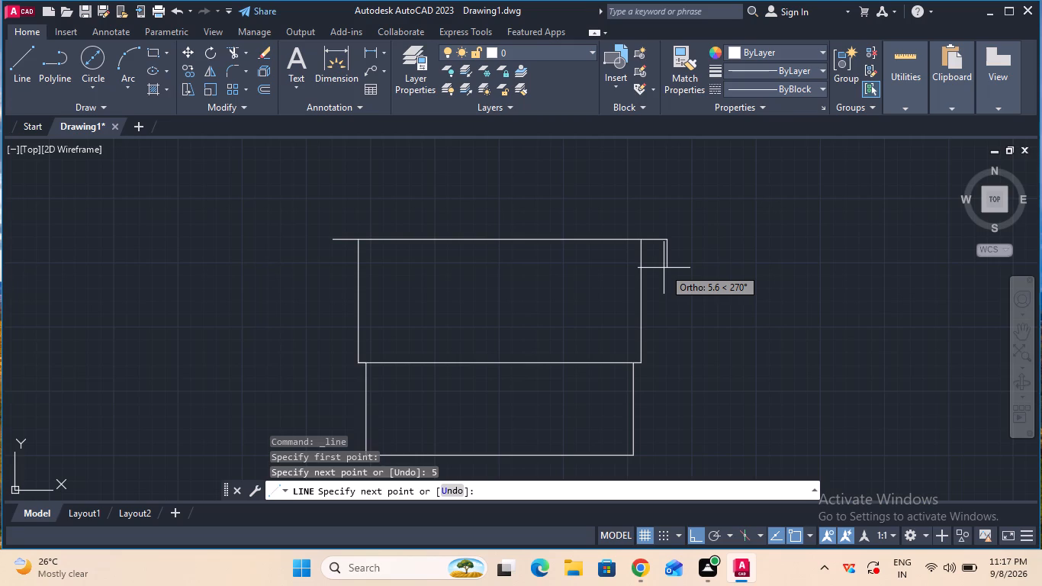
type("32")
key("Return")
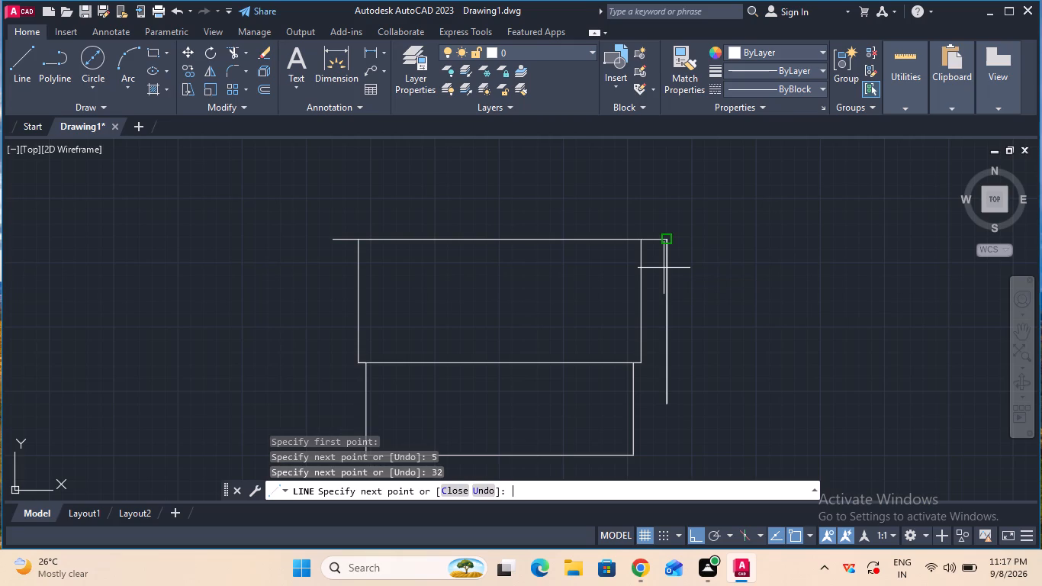
key("Escape")
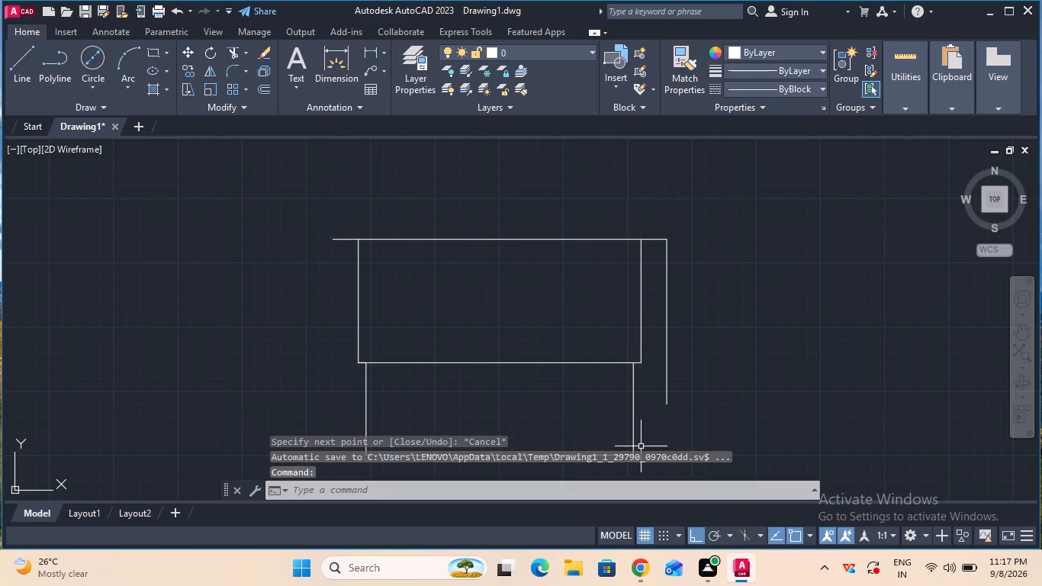
Draw a 32 mm vertical line down from the outer end of the left 5 mm line.
left_click(13, 77)
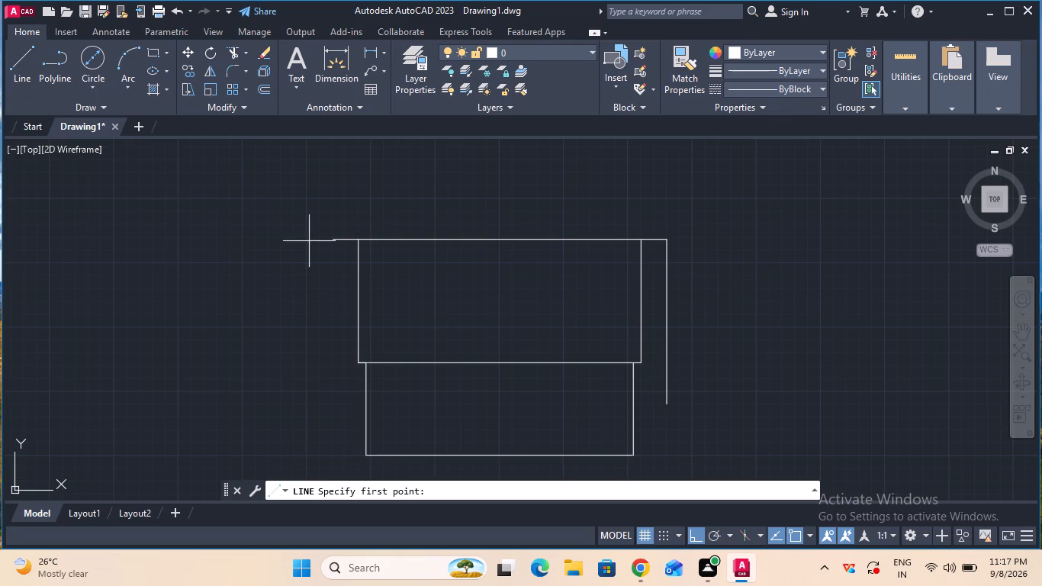
left_click(333, 243)
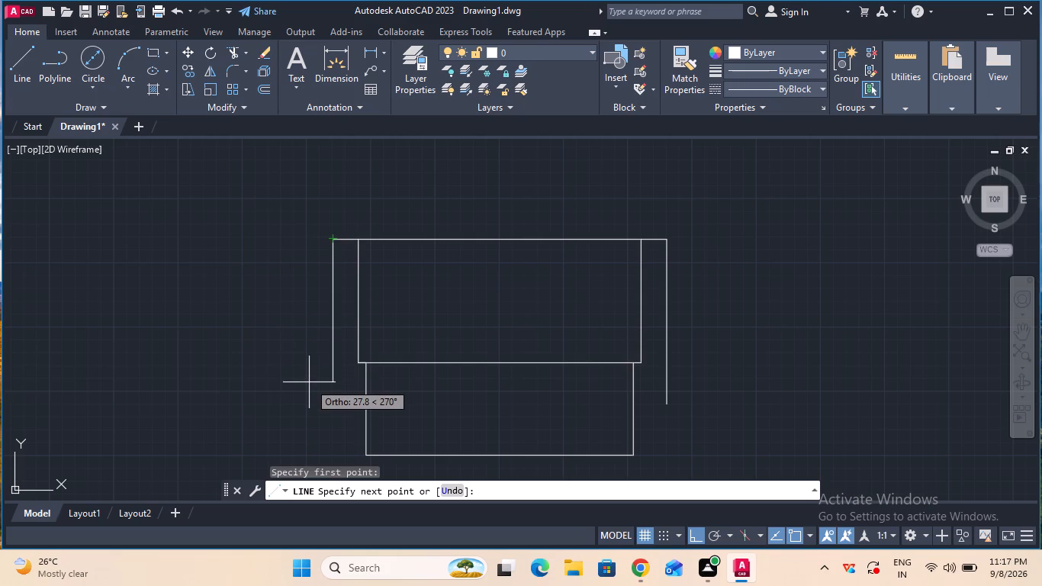
type("32")
key("Return")
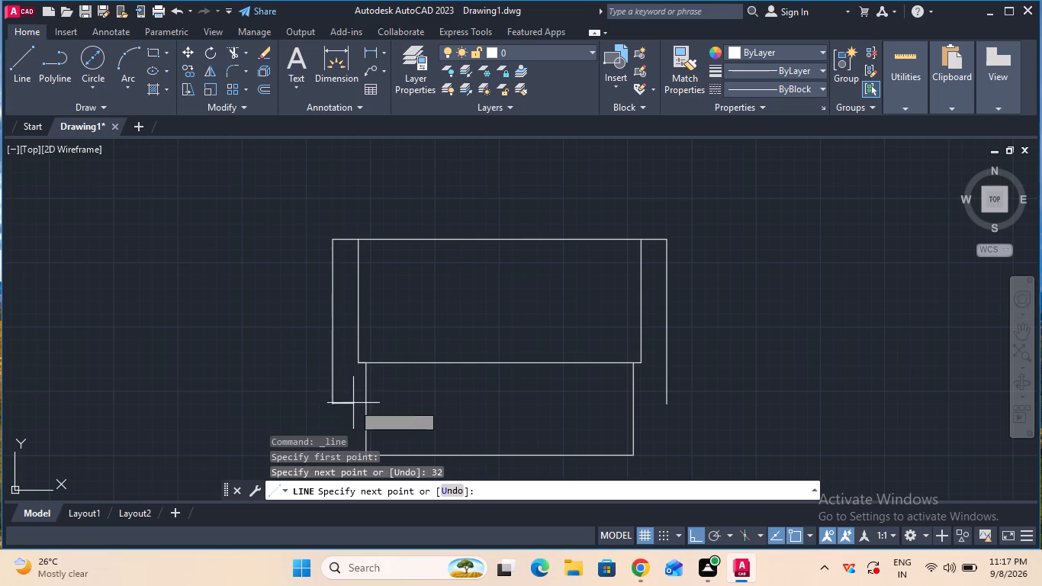
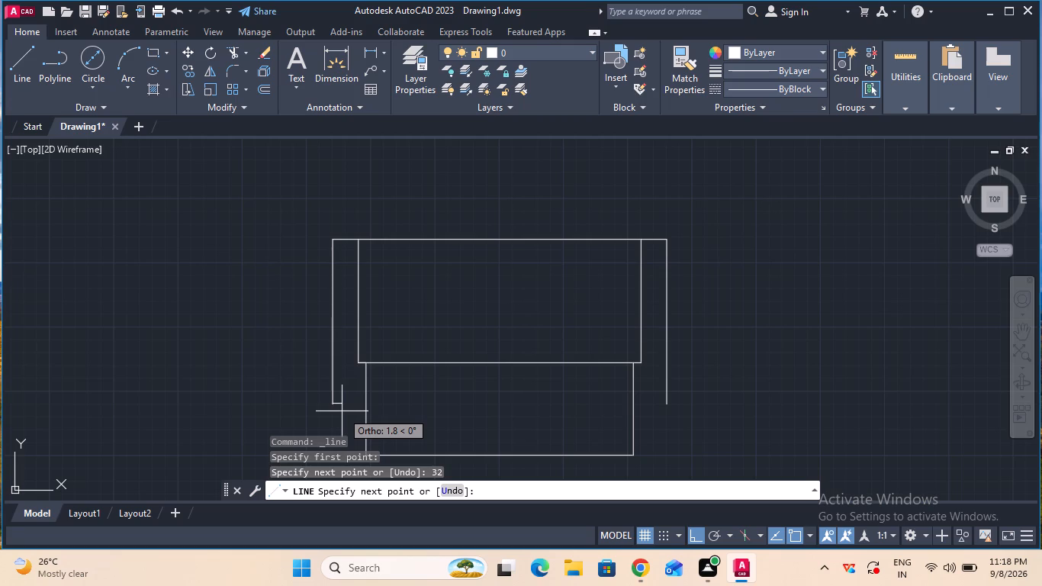
Continue the outline from the left vertical's lower end with a 3 mm inward line and a 10 mm line down.
key("3")
key("Return")
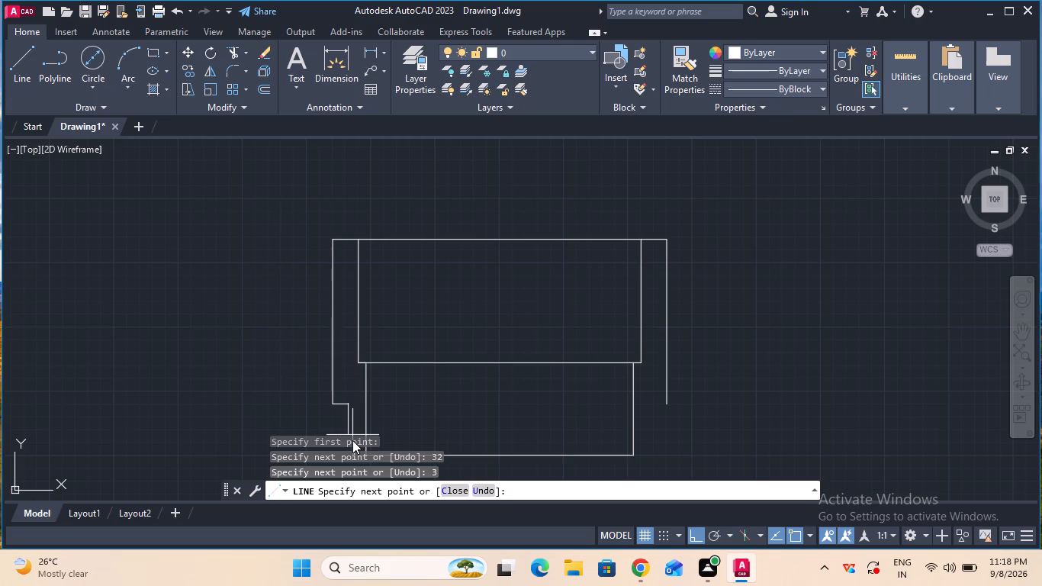
key("1")
key("0")
key("Return")
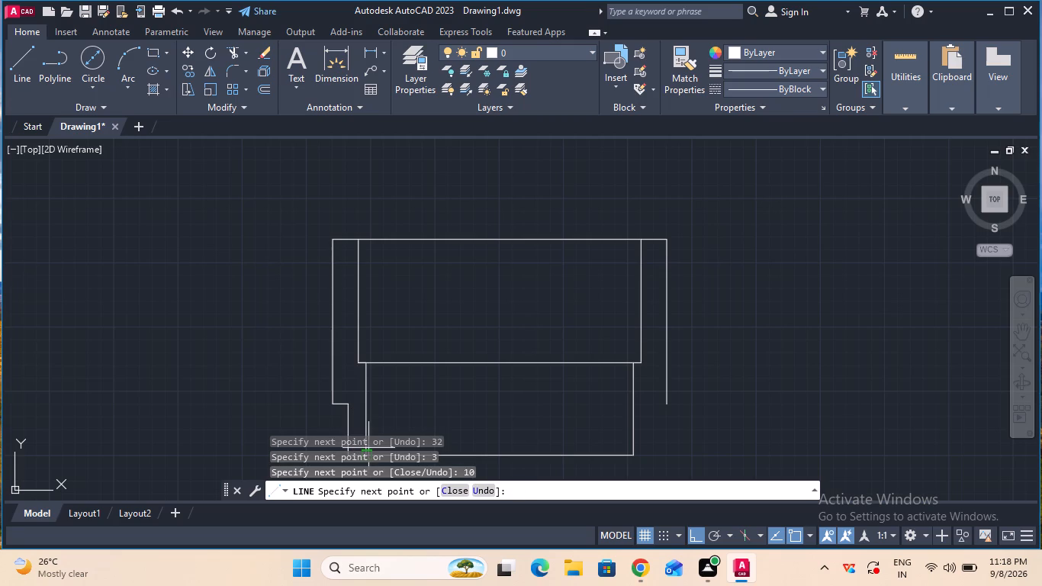
key("Escape")
key("Escape")
key("Escape")
key("Escape")
key("Escape")
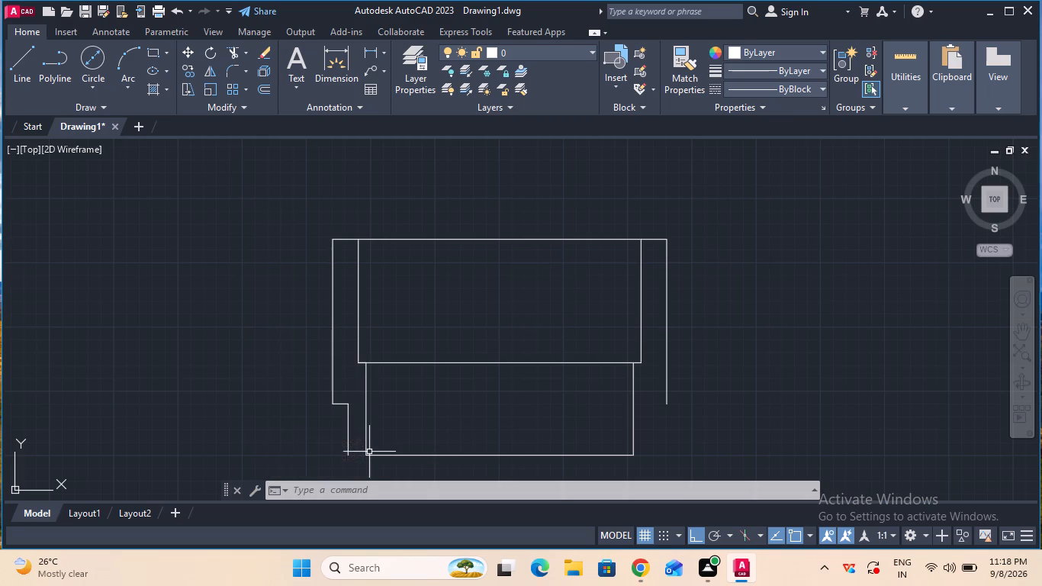
Draw a line joining the left 10 mm line's lower end to the lower rectangle's bottom-left corner.
double_click(31, 78)
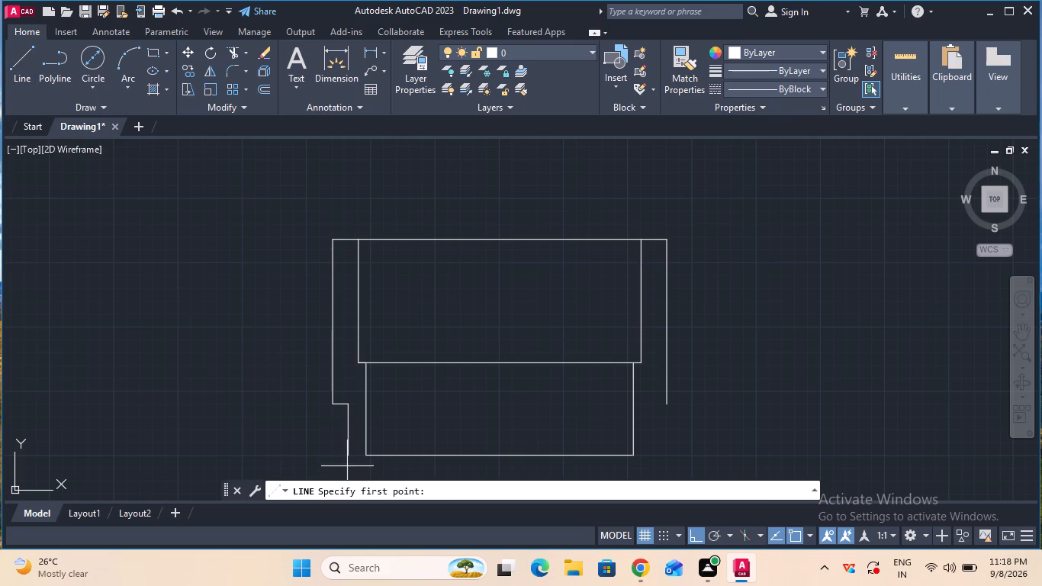
left_click(346, 460)
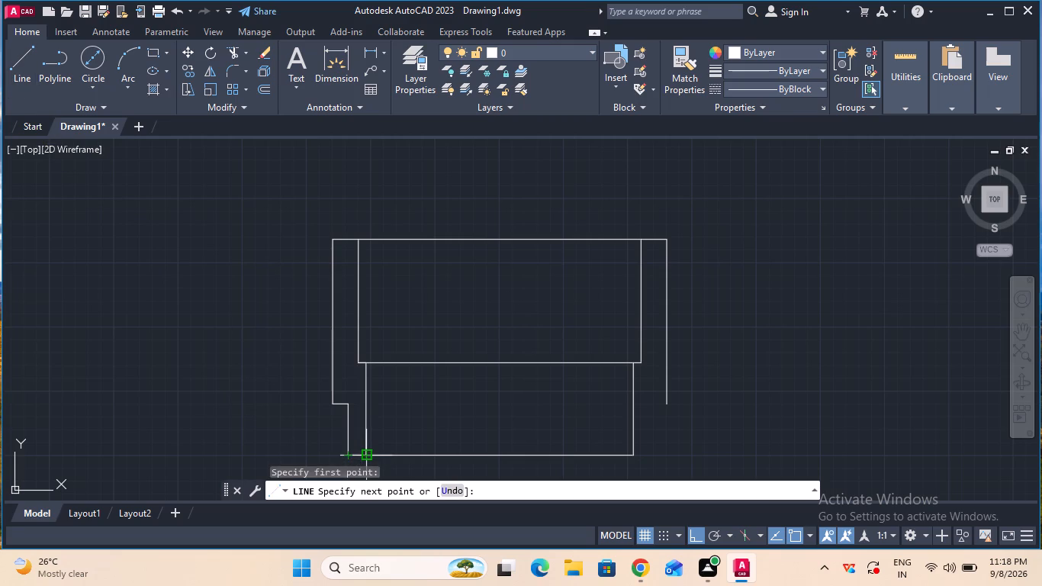
left_click(362, 459)
key("Escape")
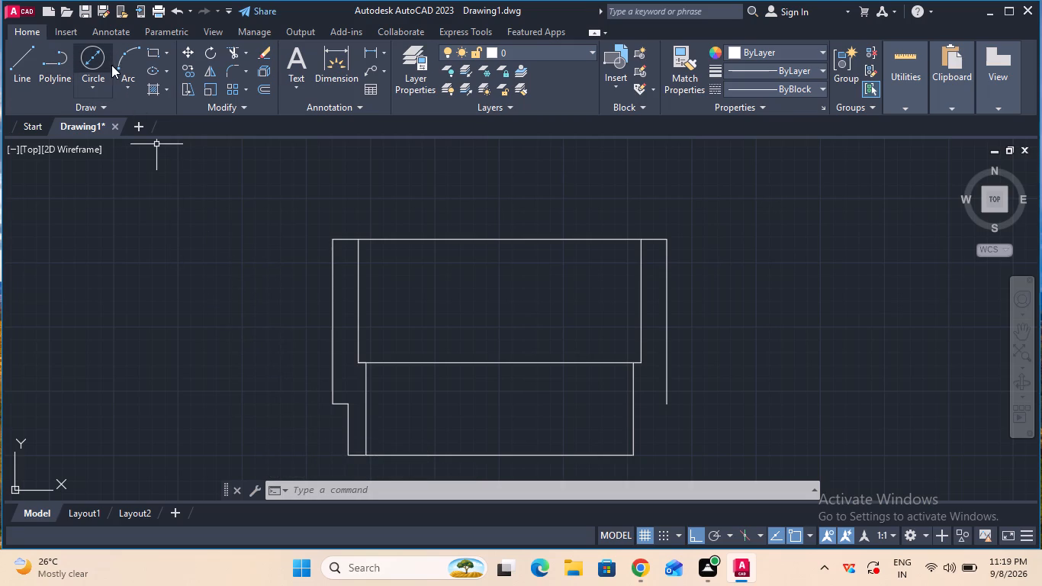
From the lower end of the left 10 mm line, draw a line 1.5 mm outward and 10 mm up to the step.
left_click(31, 63)
left_click_drag(31, 63, 247, 338)
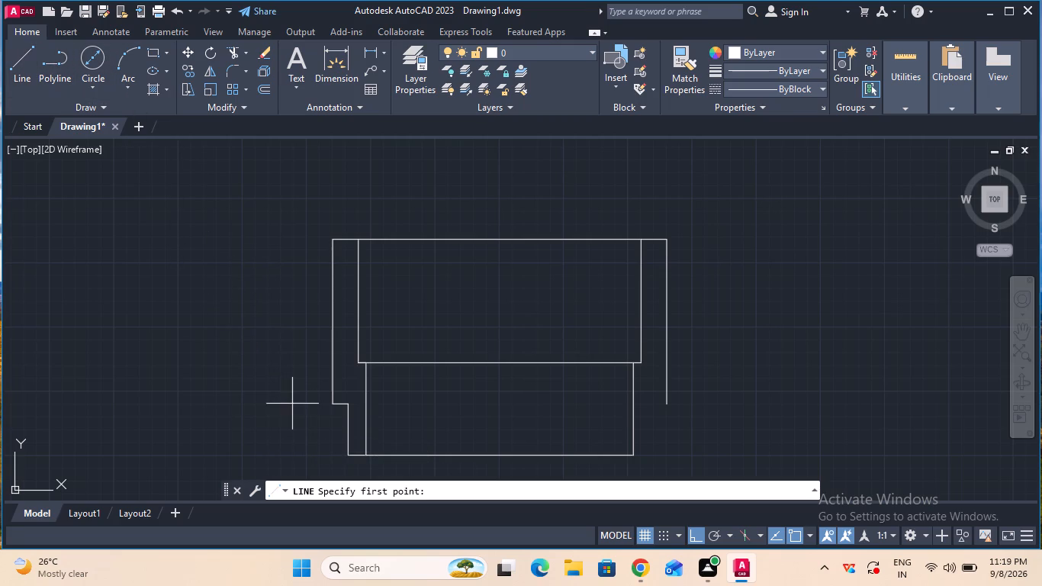
left_click(347, 454)
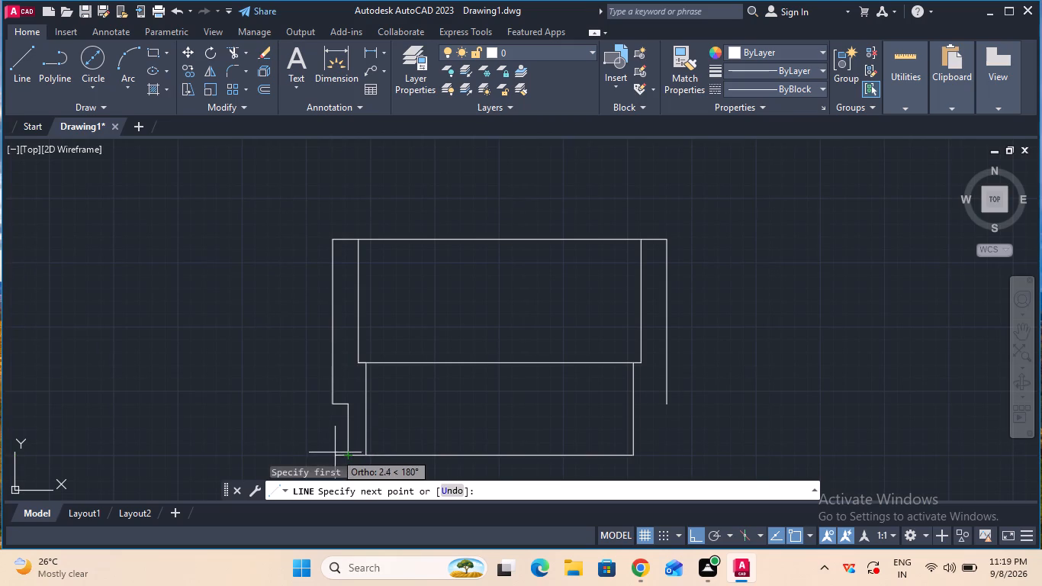
type("1.5")
key("Return")
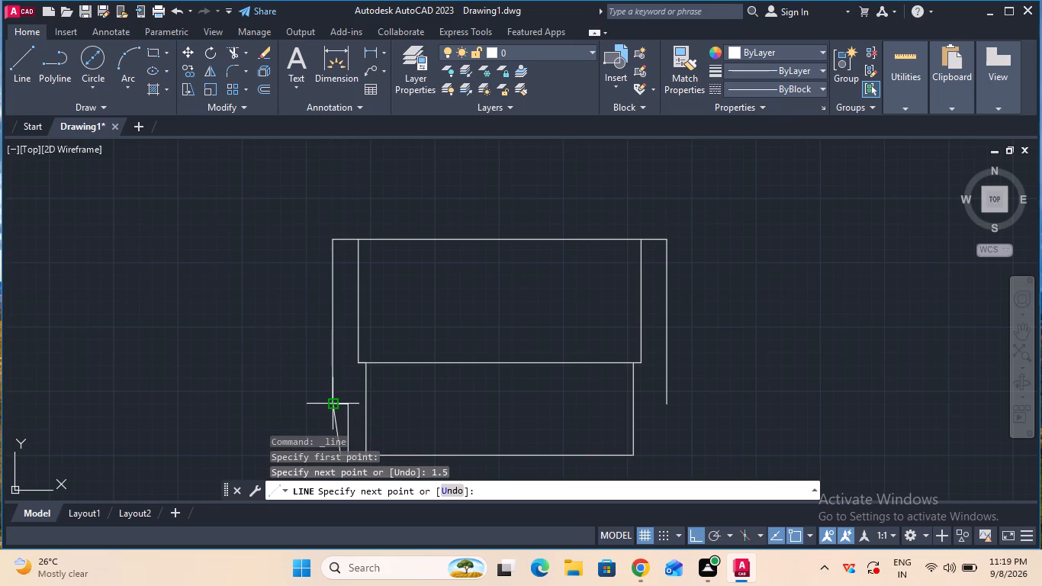
type("10")
key("Return")
key("Escape")
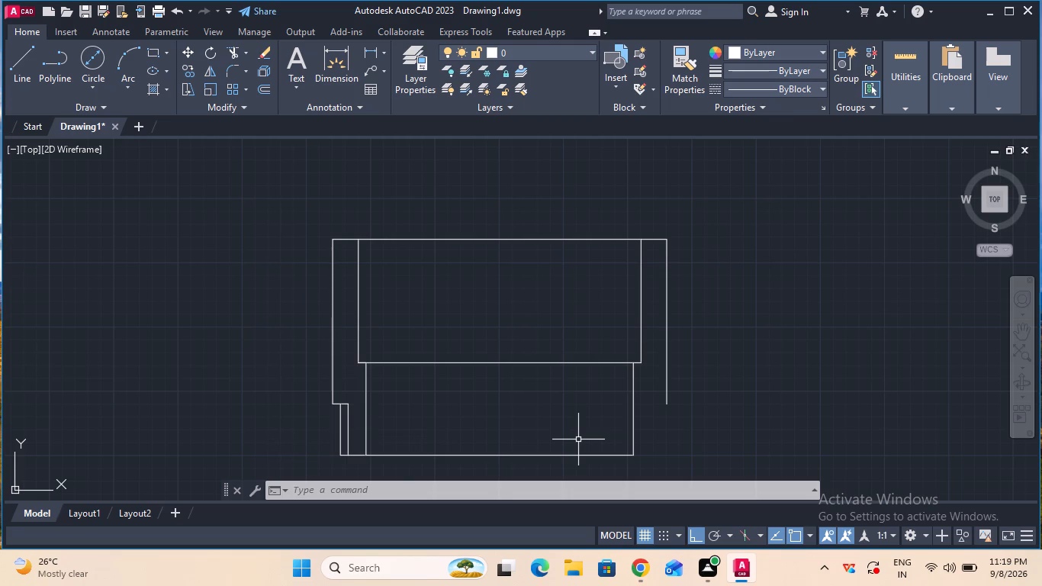
Chamfer the outline's top-left corner with a 1.0 mm length at a 45° angle.
left_click(246, 73)
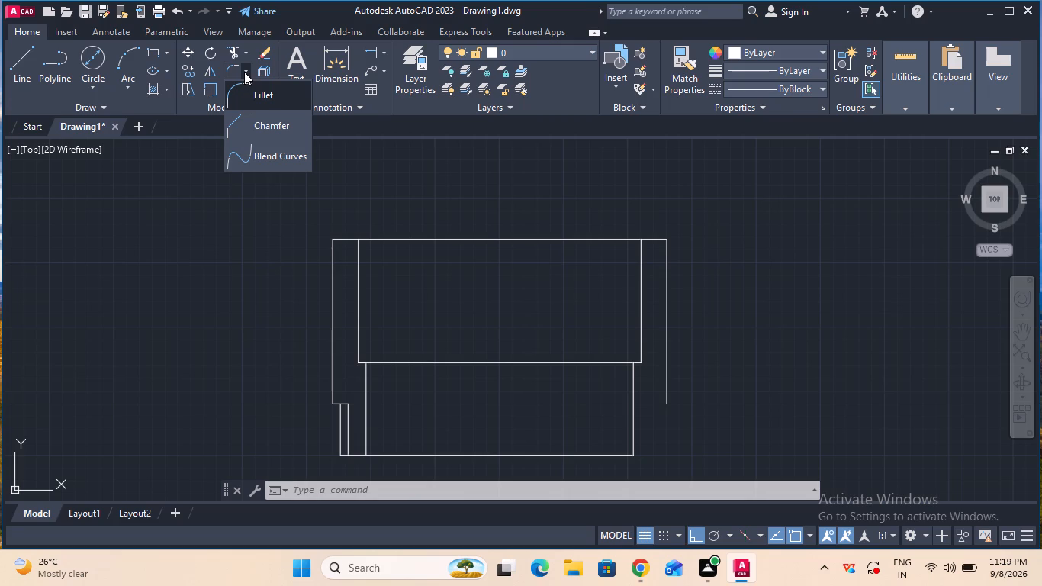
double_click(246, 117)
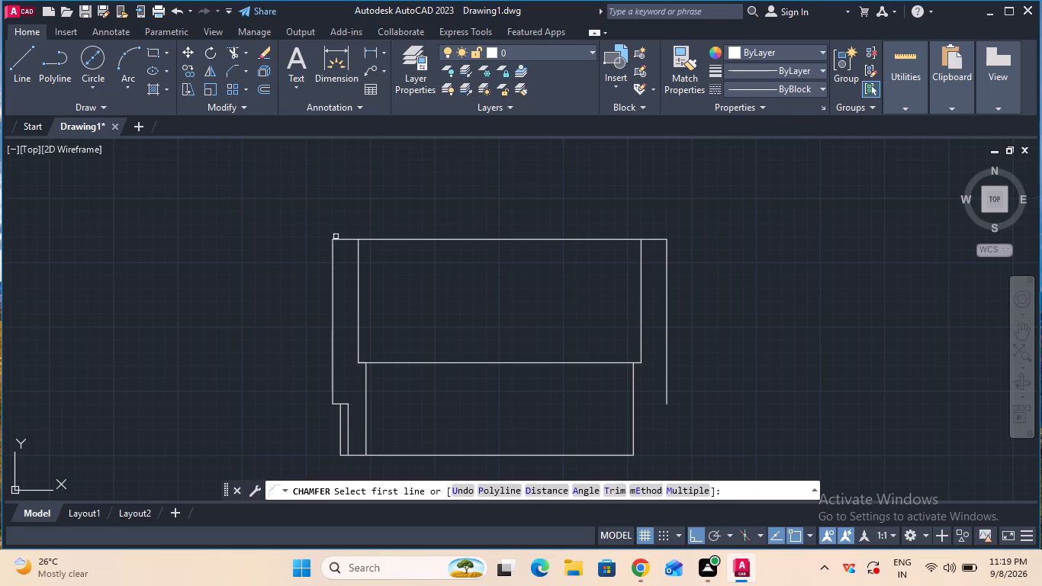
left_click(339, 237)
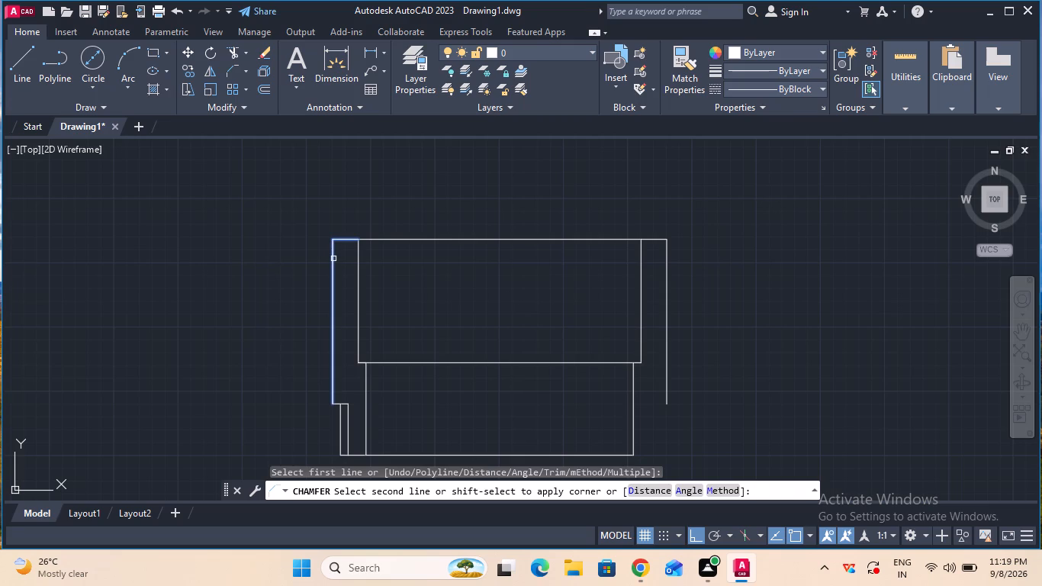
left_click(676, 494)
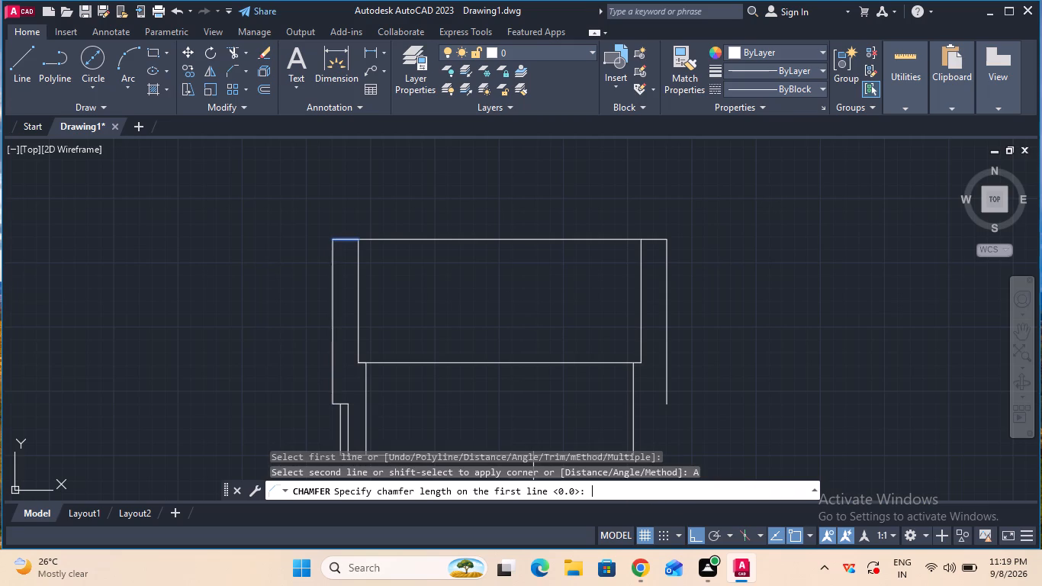
left_click(637, 489)
type("1.0")
key("Return")
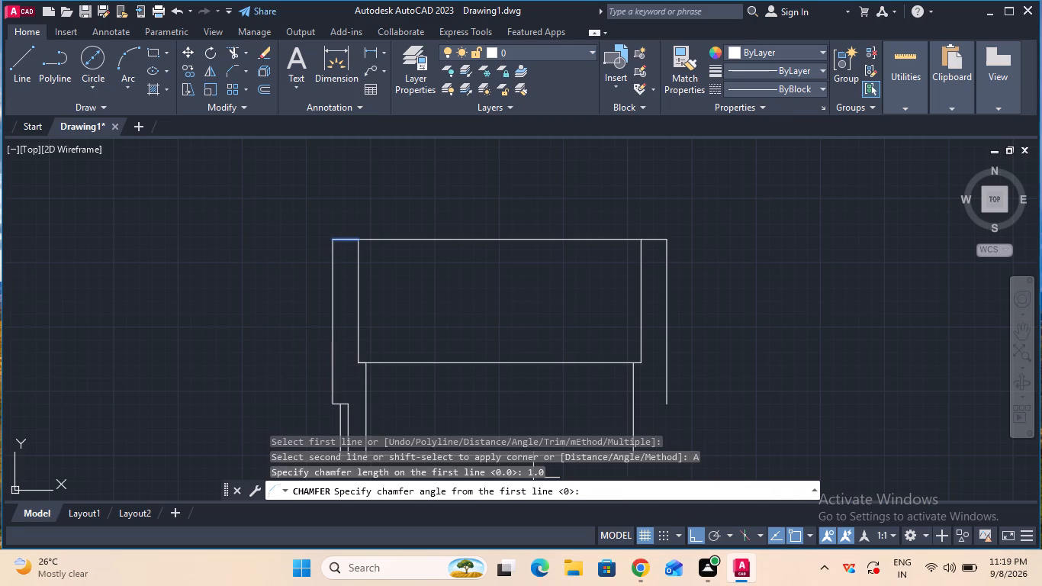
type("45")
key("Return")
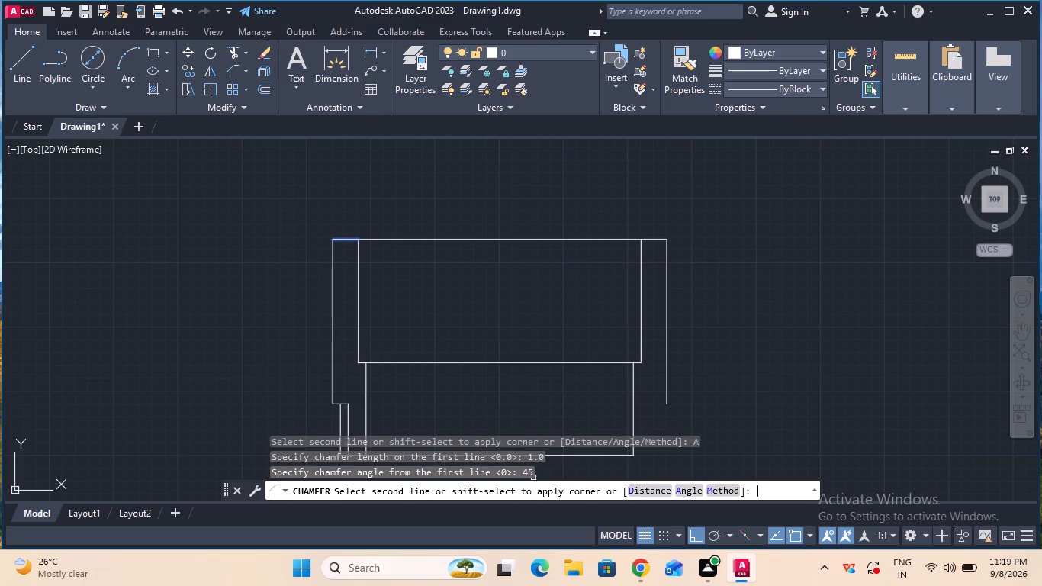
left_click(332, 265)
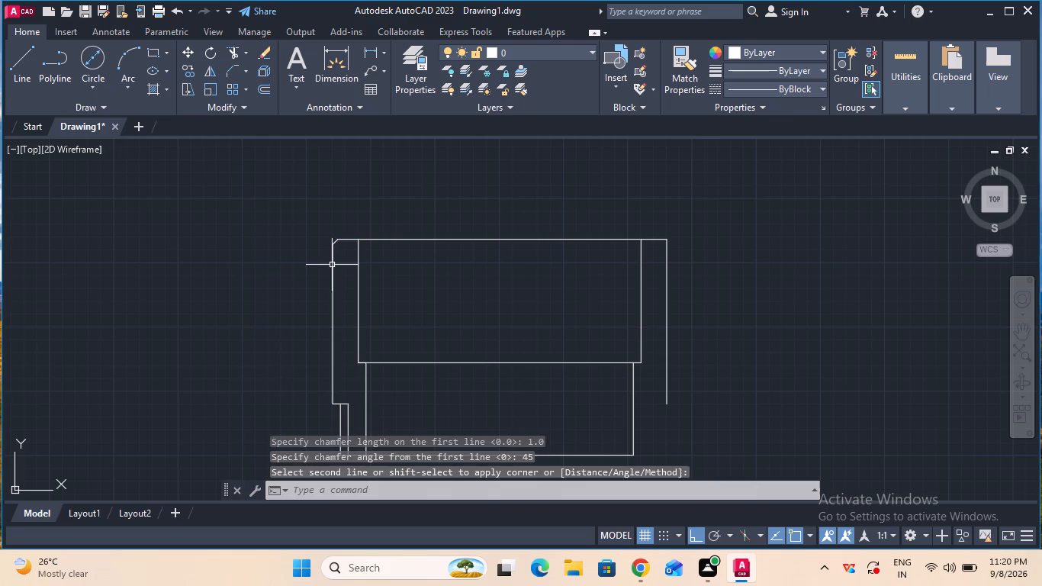
Chamfer the outline's top-right corner with the same length and angle settings.
double_click(233, 62)
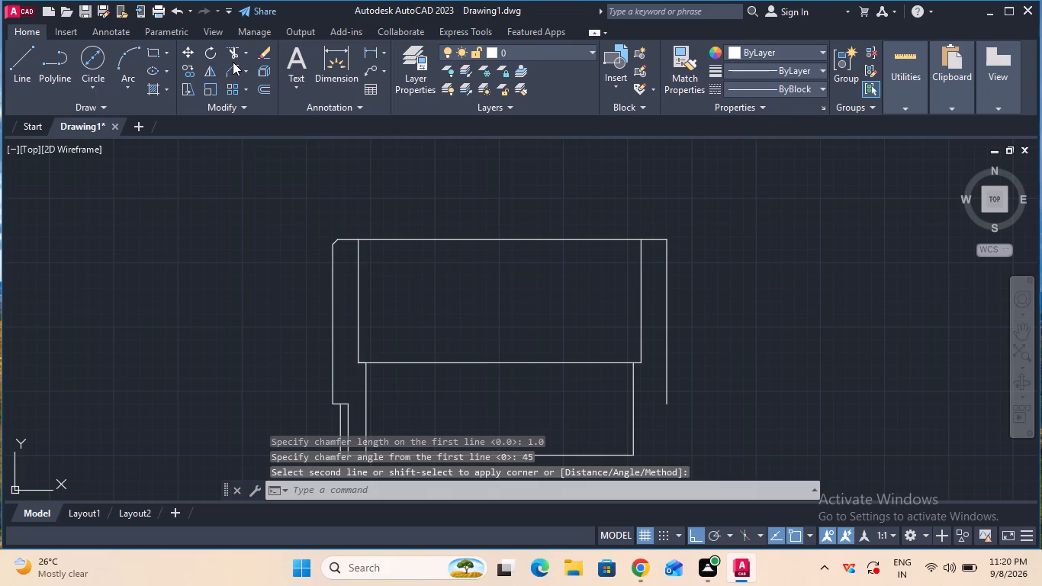
left_click(229, 66)
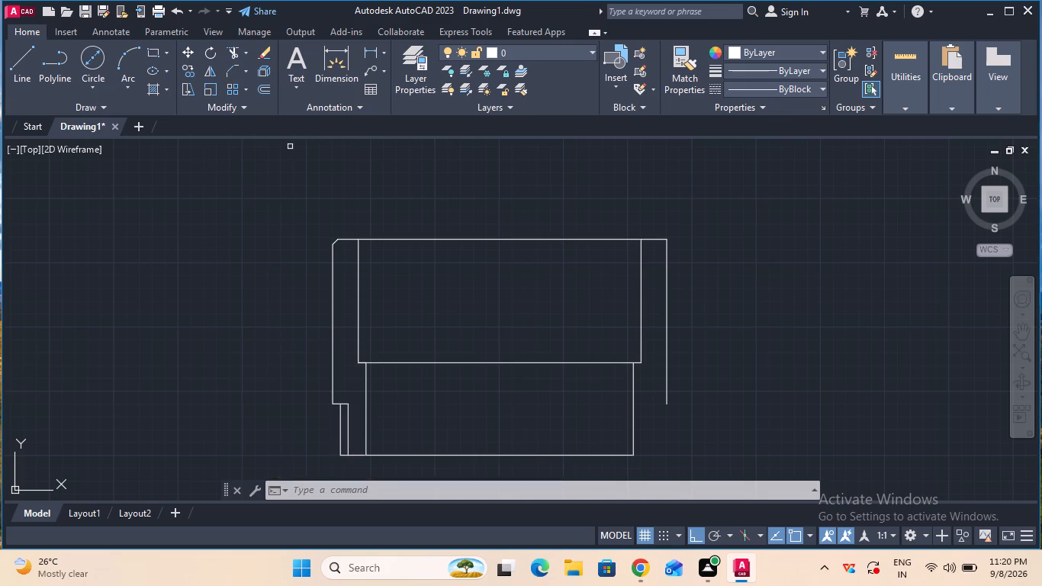
left_click(662, 284)
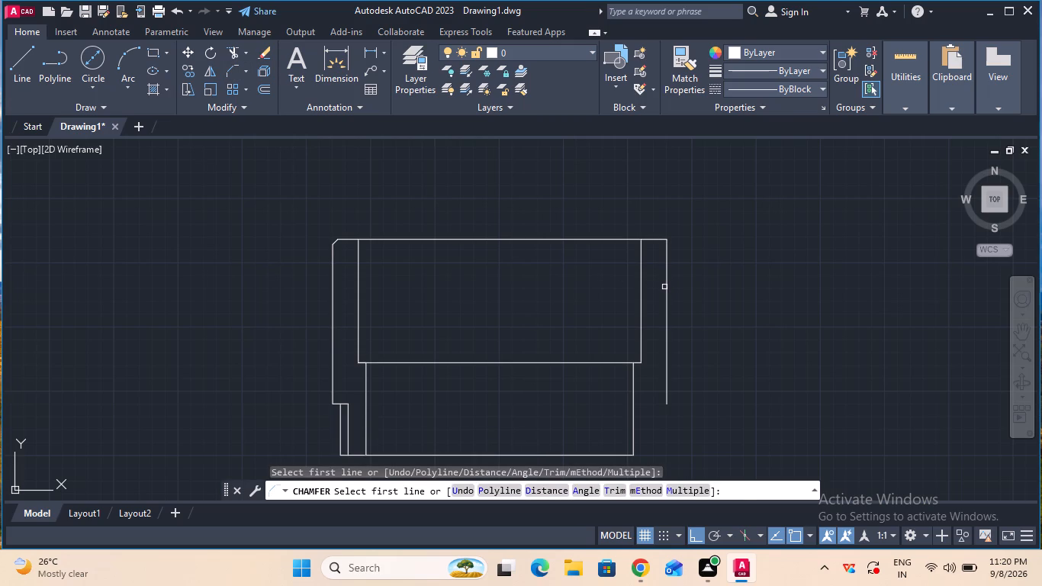
left_click(666, 287)
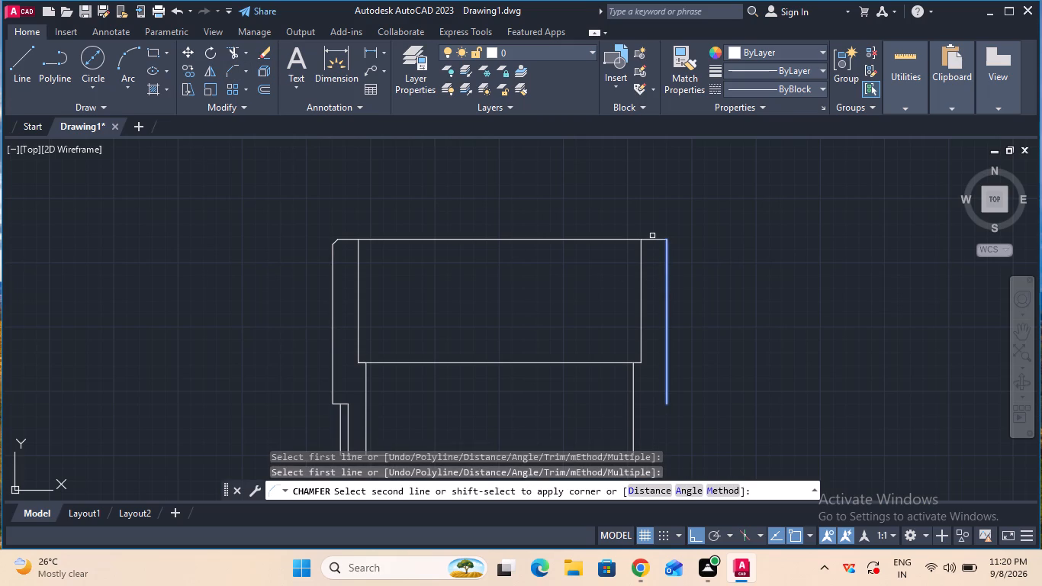
left_click(652, 240)
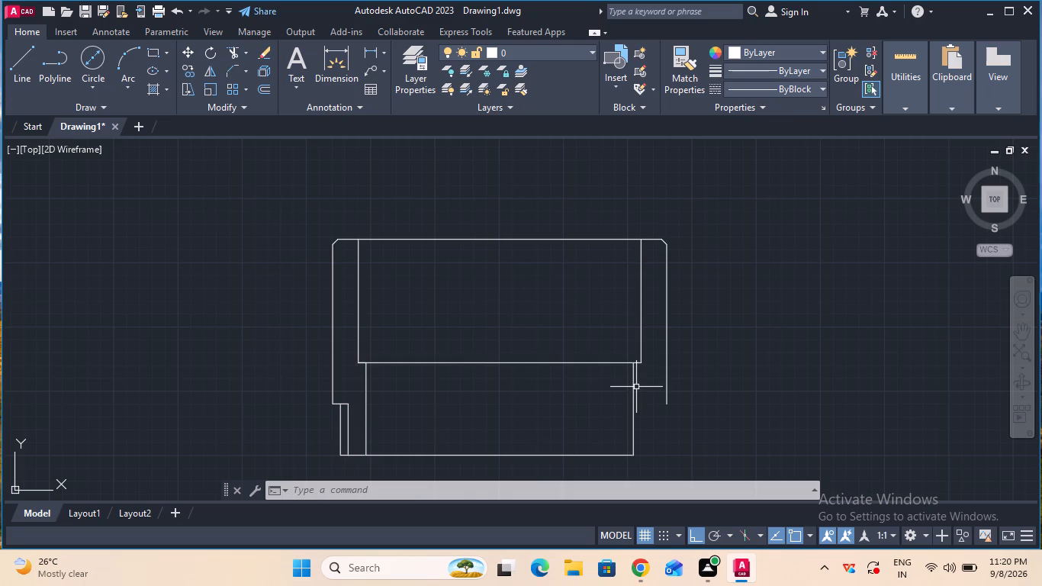
From the right vertical's lower end, draw connected lines 3 mm inward, 10 mm down and 2 mm inward.
left_click(35, 68)
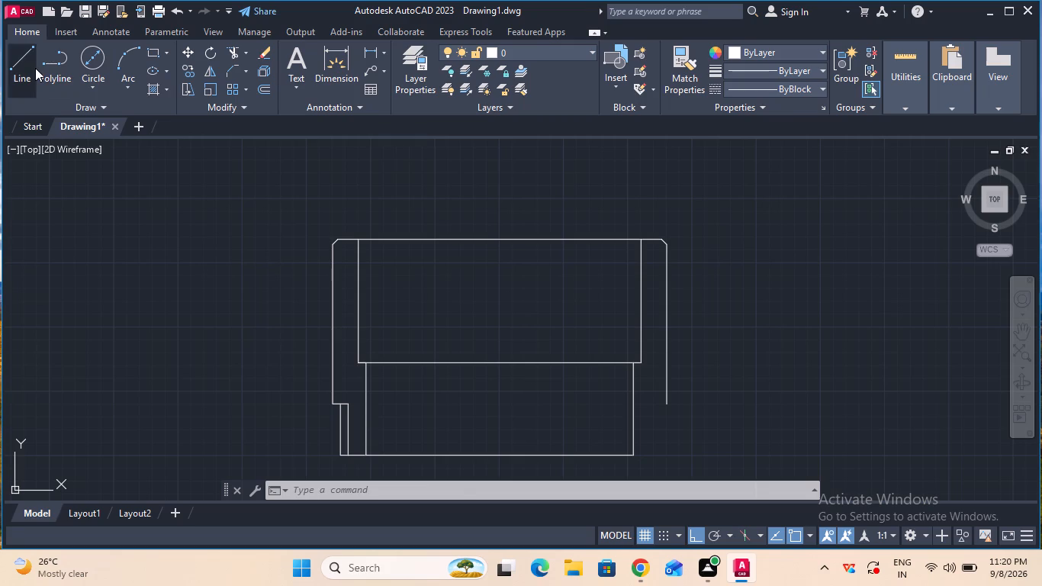
left_click(671, 407)
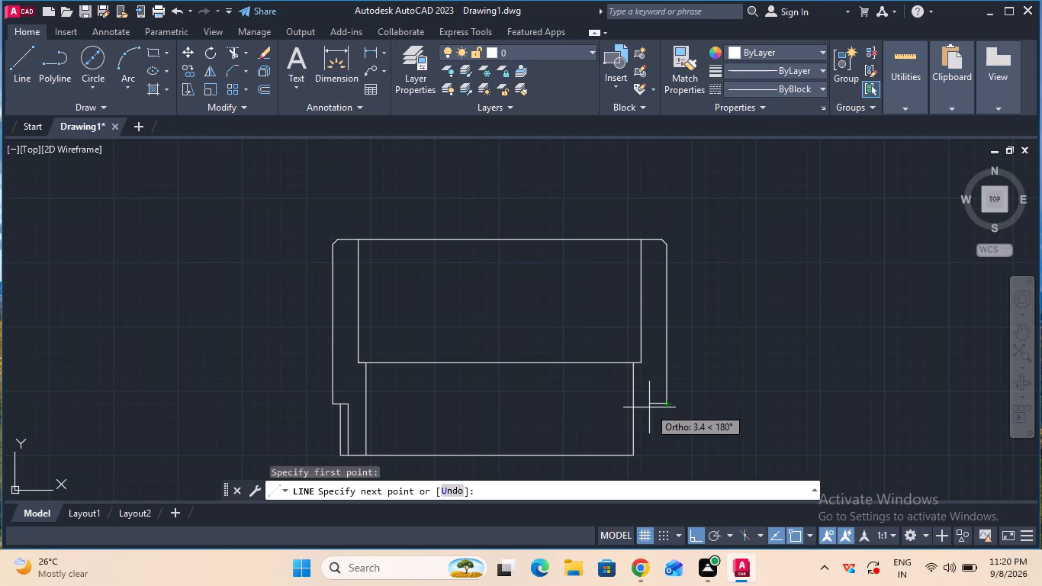
key("3")
key("Return")
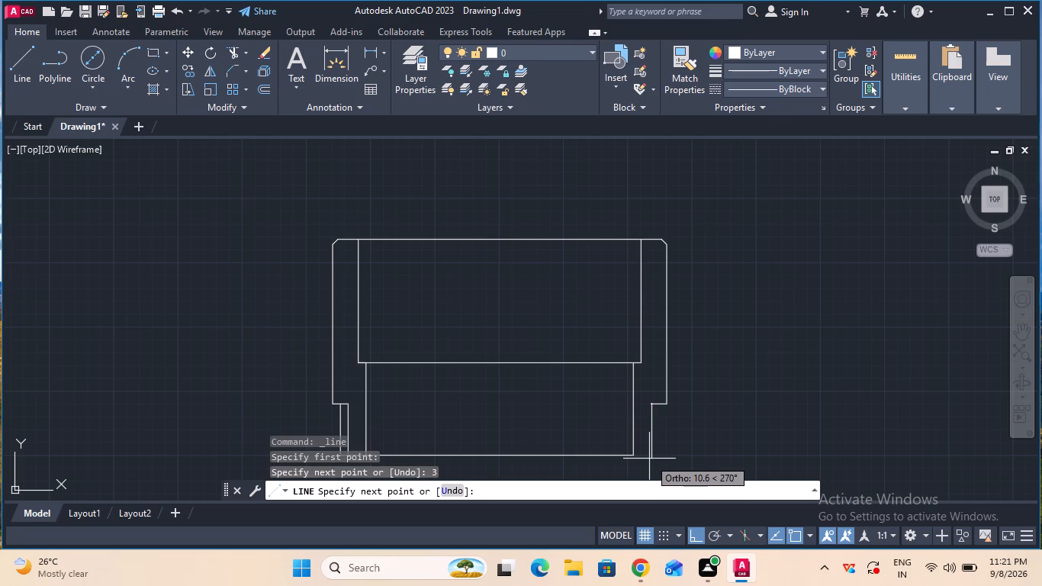
type("10")
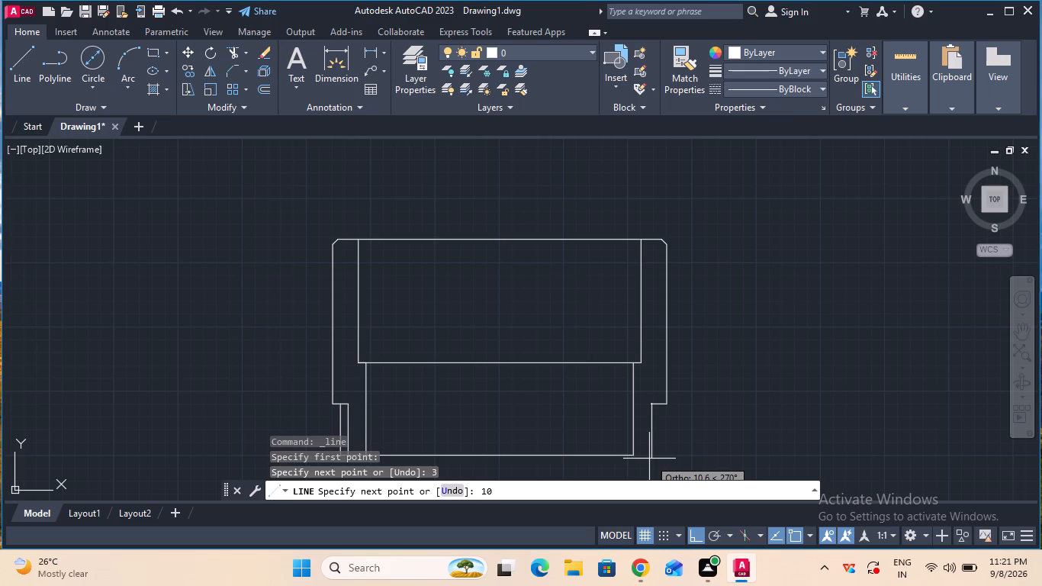
key("Return")
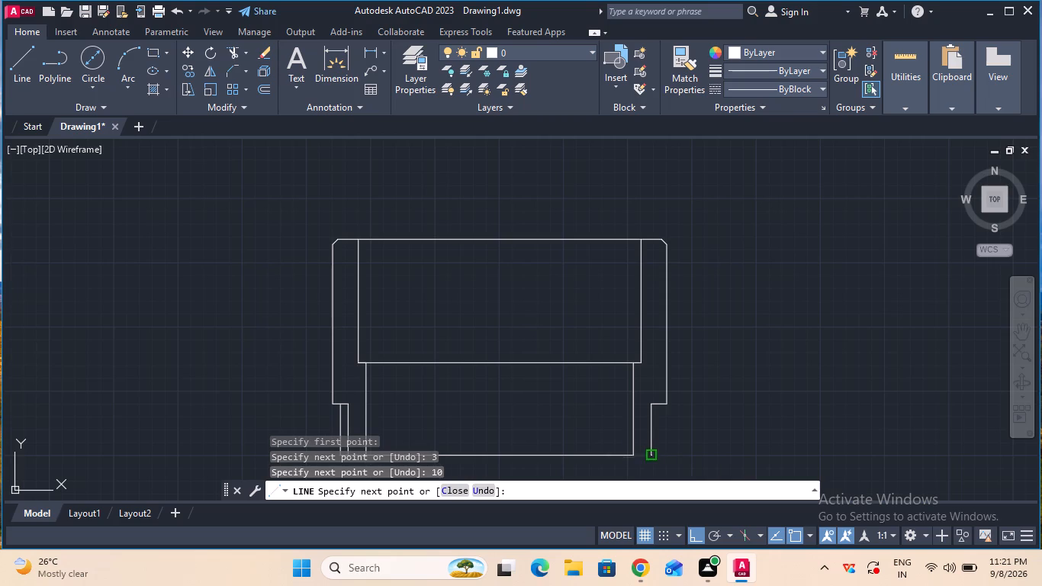
key("2")
key("Return")
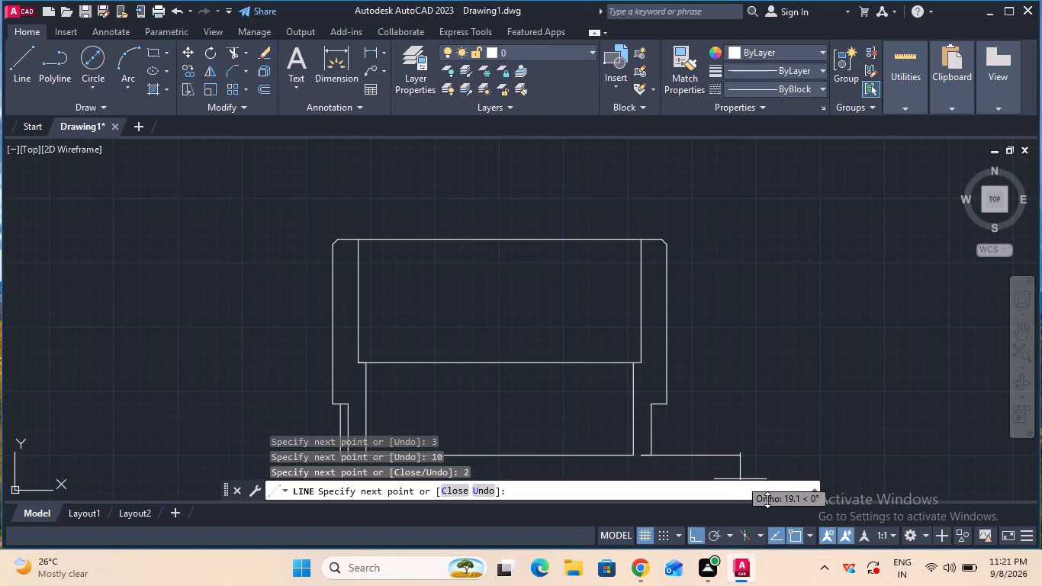
key("Escape")
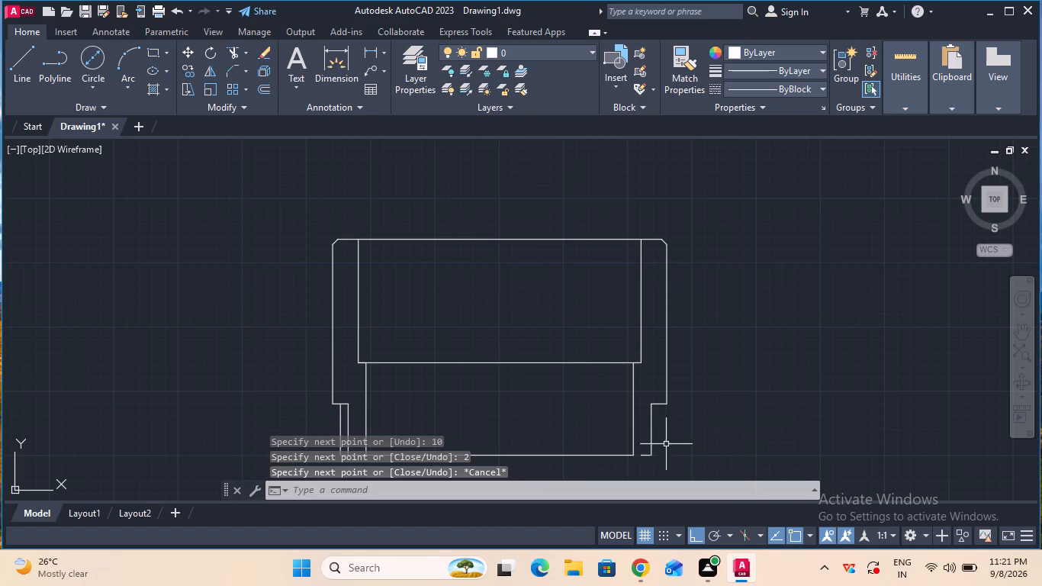
Extend the 2 mm line at the right base to meet the lower rectangle's side.
scroll(628, 441, "down", 5, "ctrl")
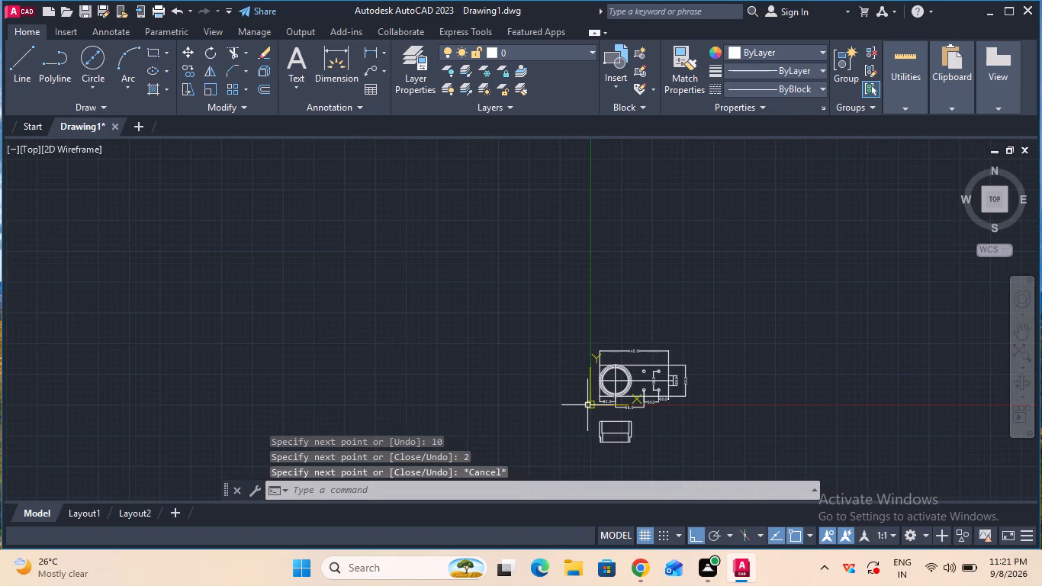
scroll(622, 446, "up", 2, "ctrl")
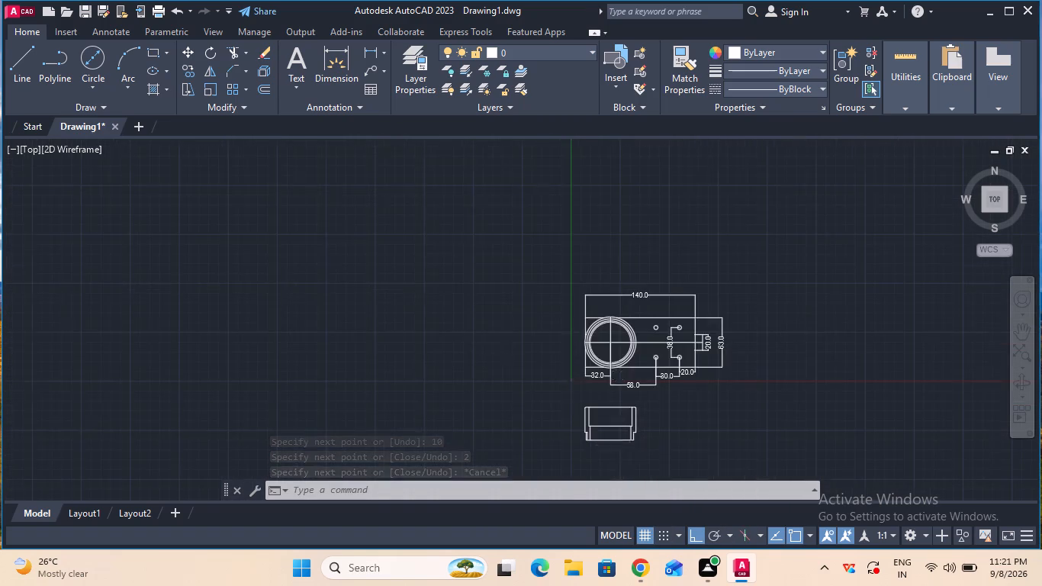
scroll(622, 446, "up", 1, "ctrl")
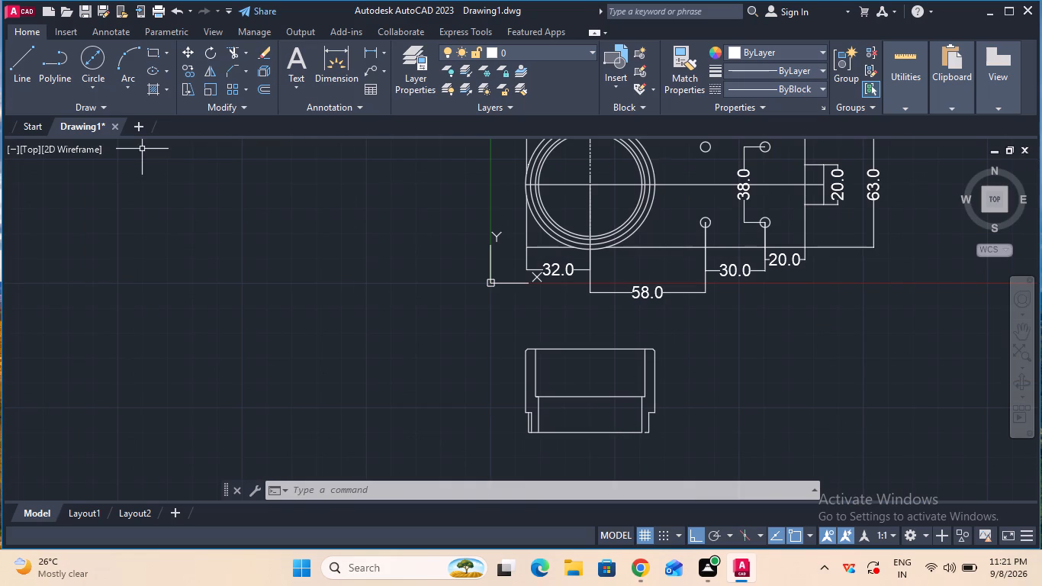
left_click(246, 55)
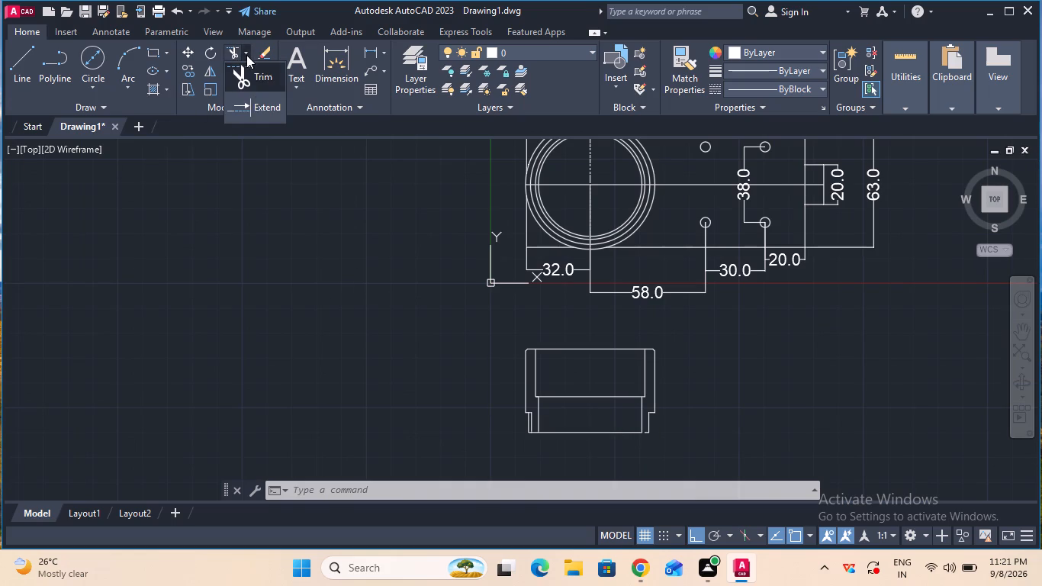
left_click(256, 99)
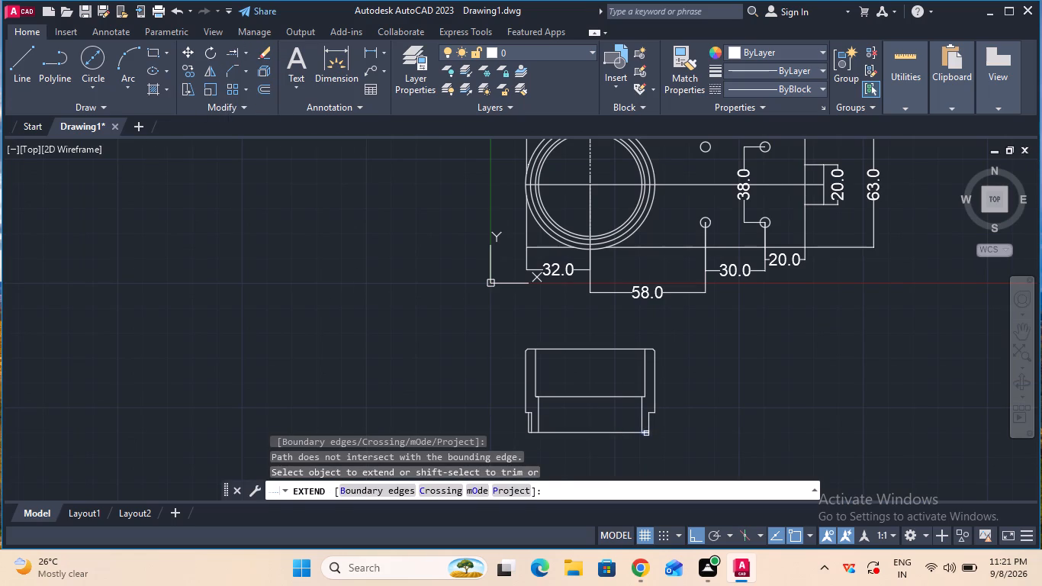
left_click(646, 433)
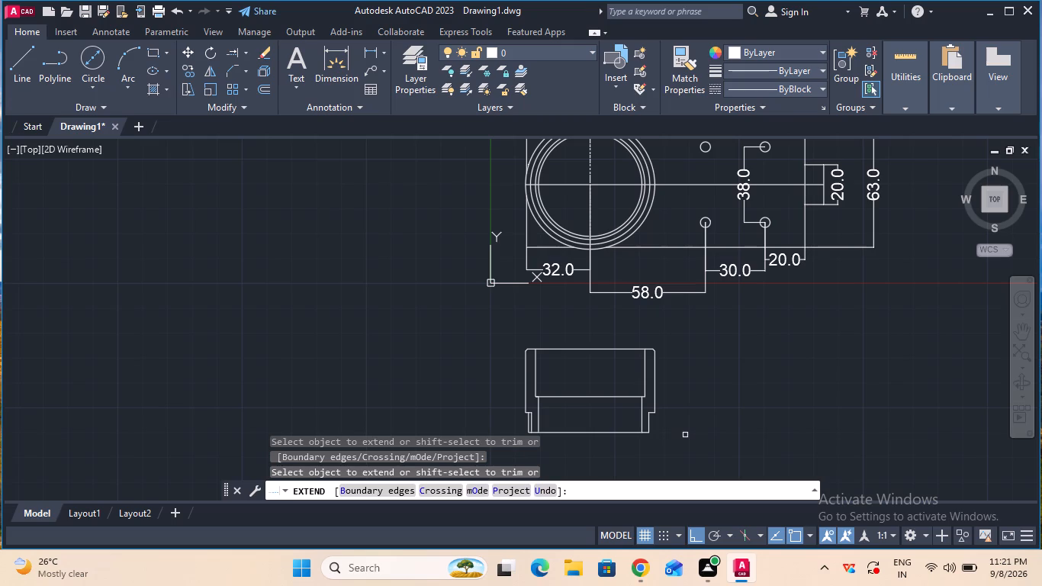
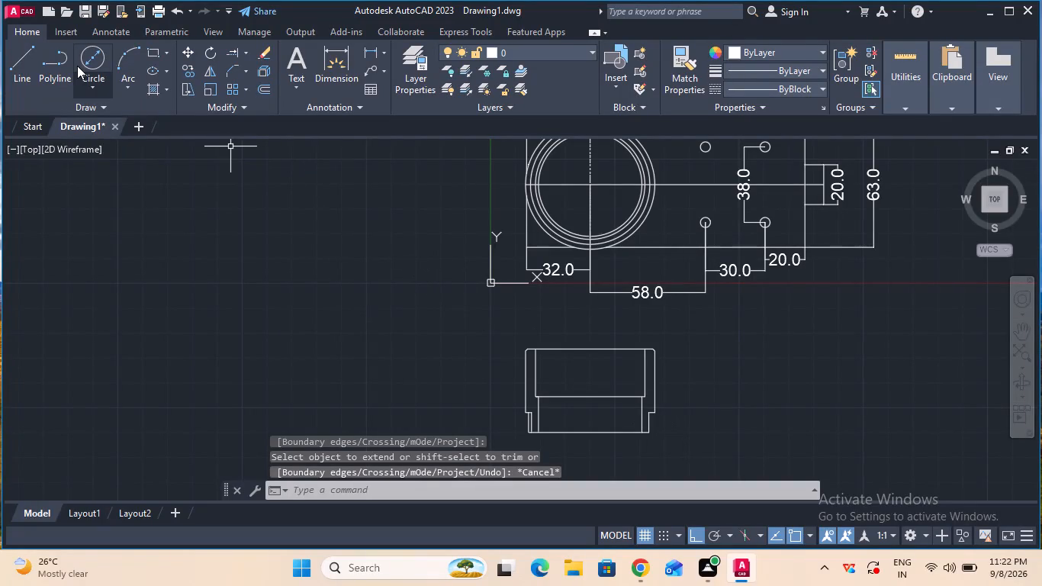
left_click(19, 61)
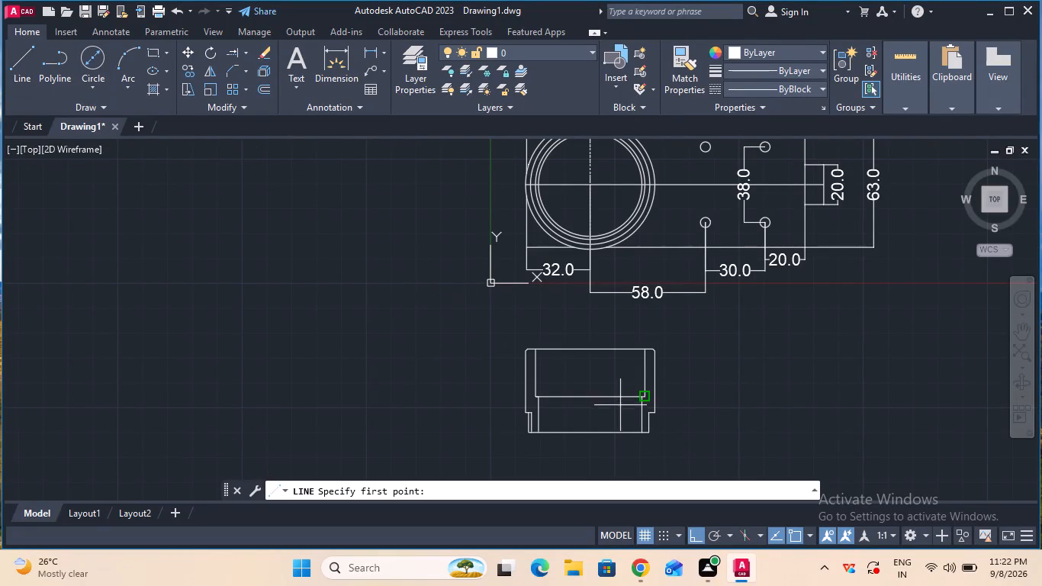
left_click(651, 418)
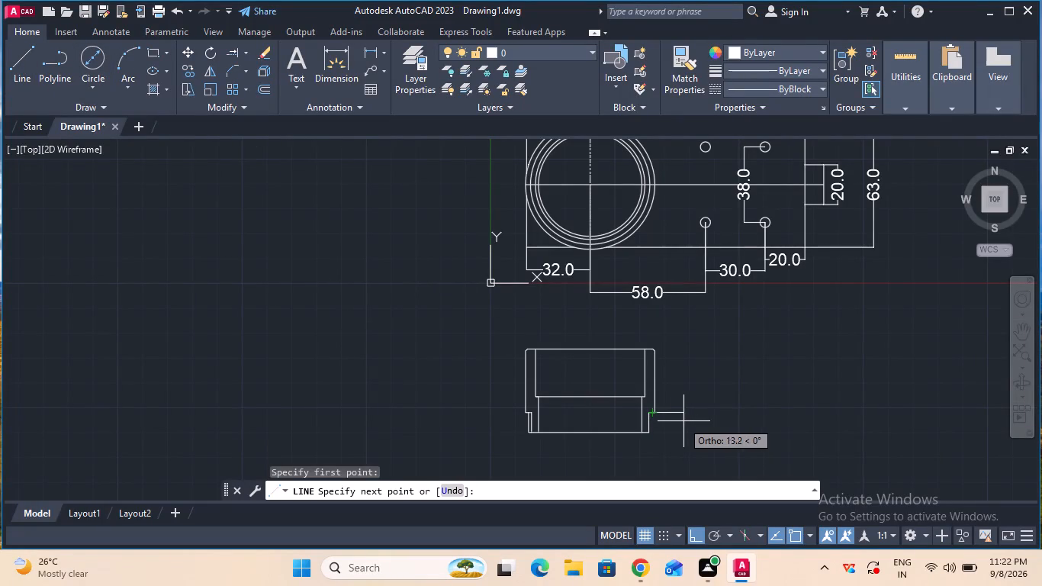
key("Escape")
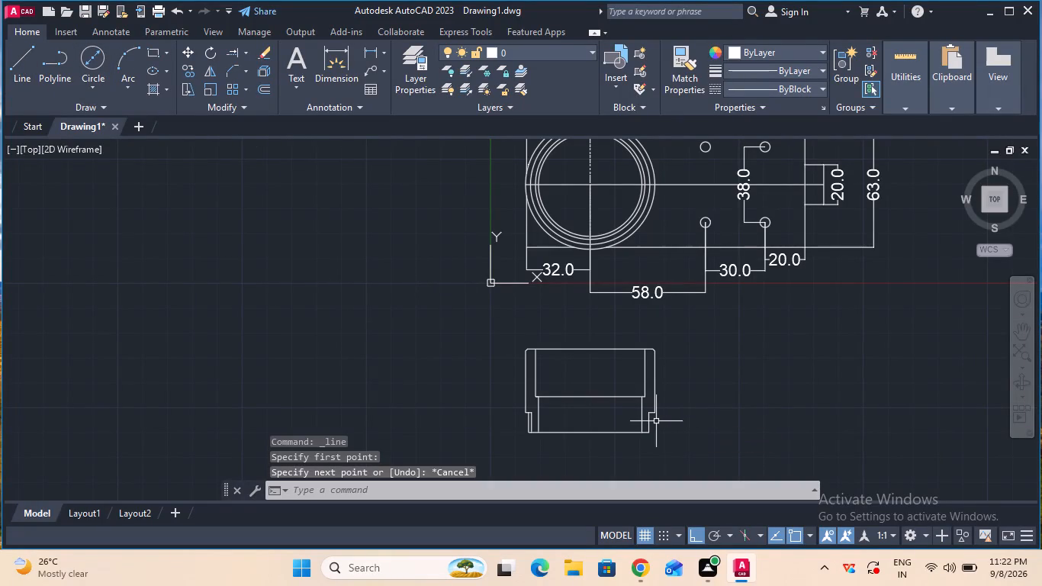
From the stepped body's bottom-right corner, draw connected lines 77 mm right, 10 mm up and back left to the outer wall's lower end.
scroll(656, 421, "up", 3, "ctrl")
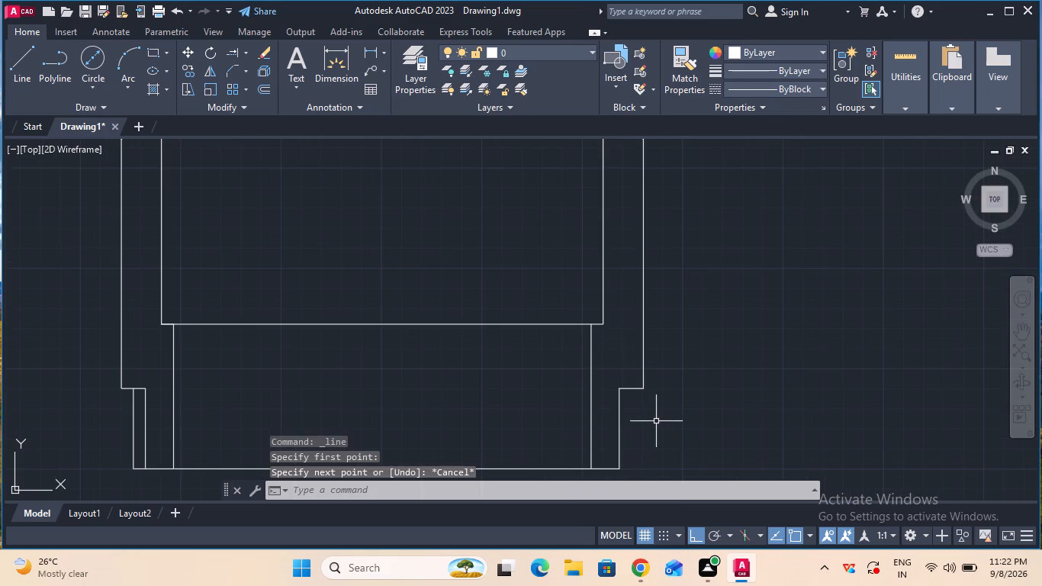
left_click(15, 82)
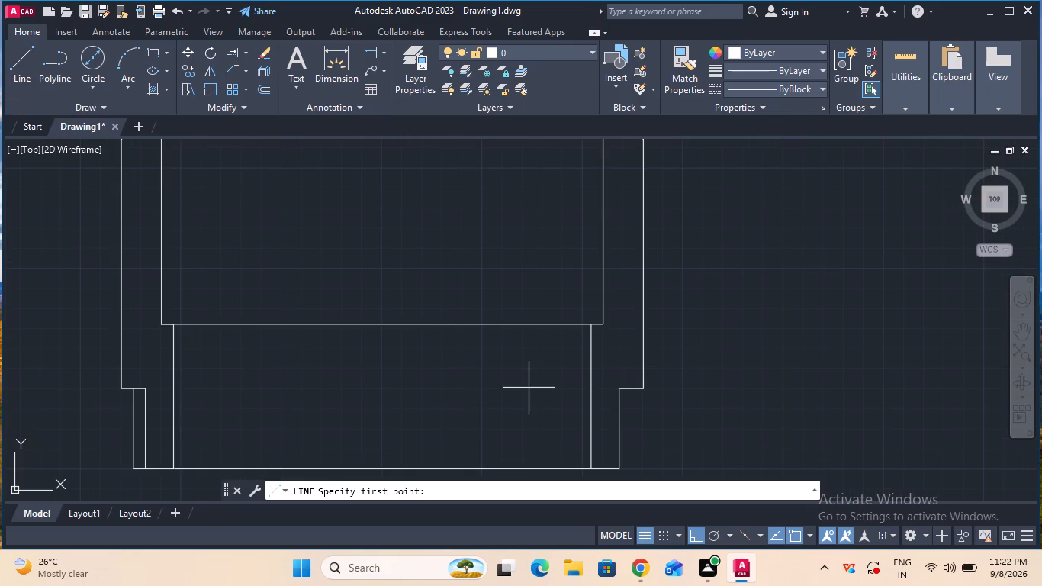
left_click(620, 469)
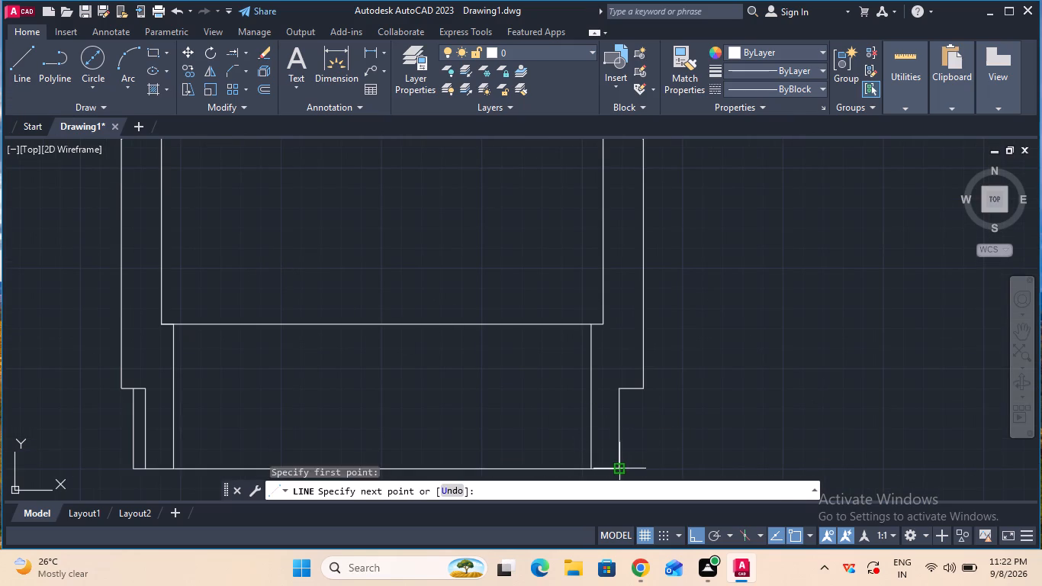
type("77")
key("Return")
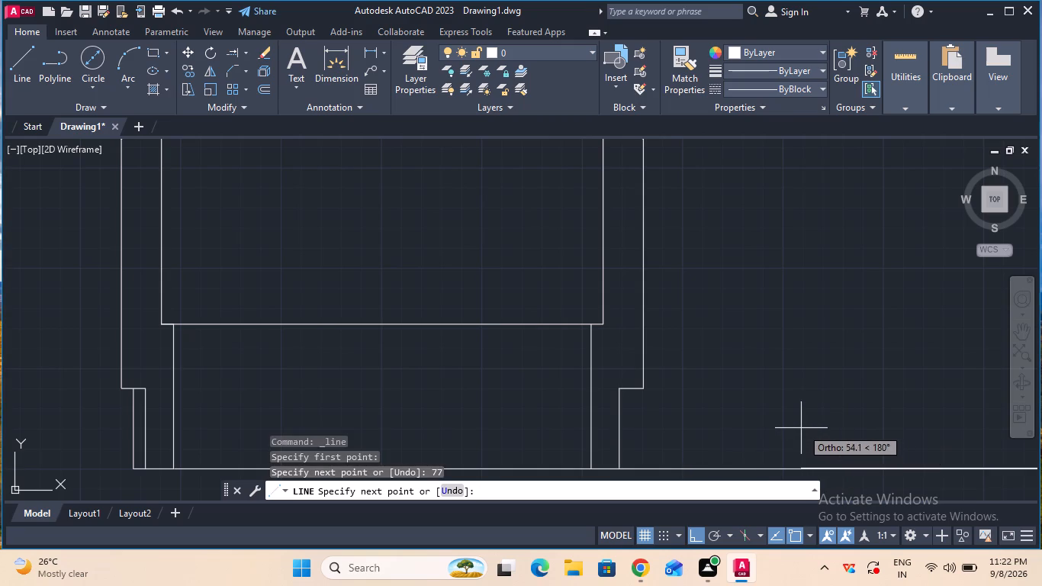
scroll(787, 425, "down", 4, "ctrl")
scroll(787, 425, "up", 1, "ctrl")
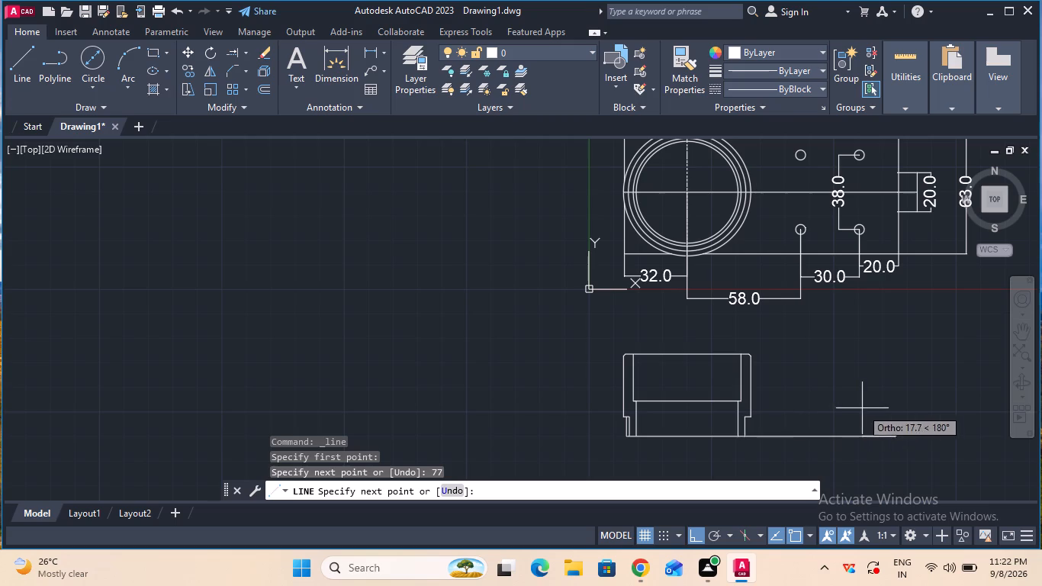
left_click(899, 437)
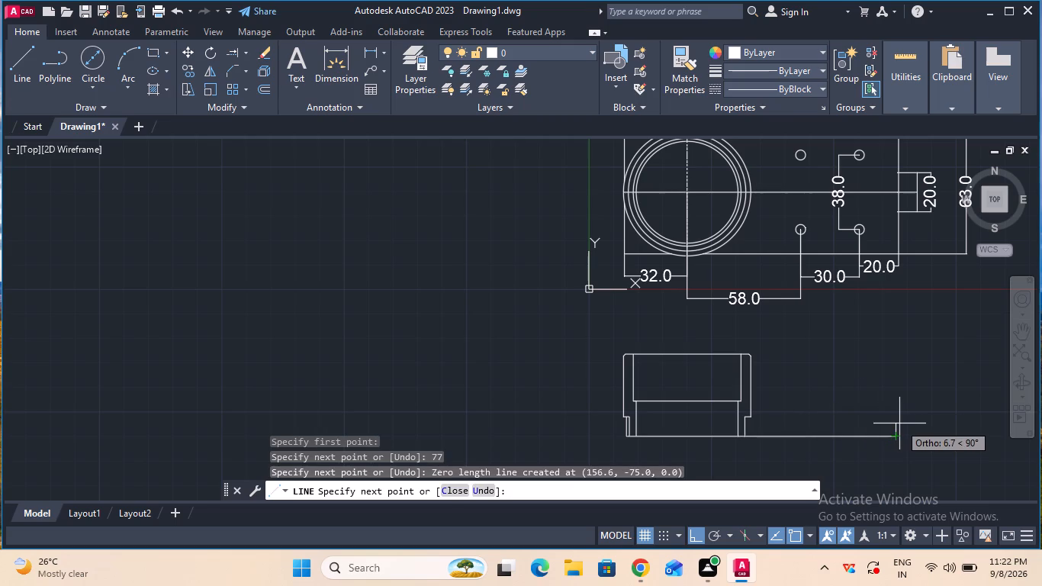
type("10")
key("Return")
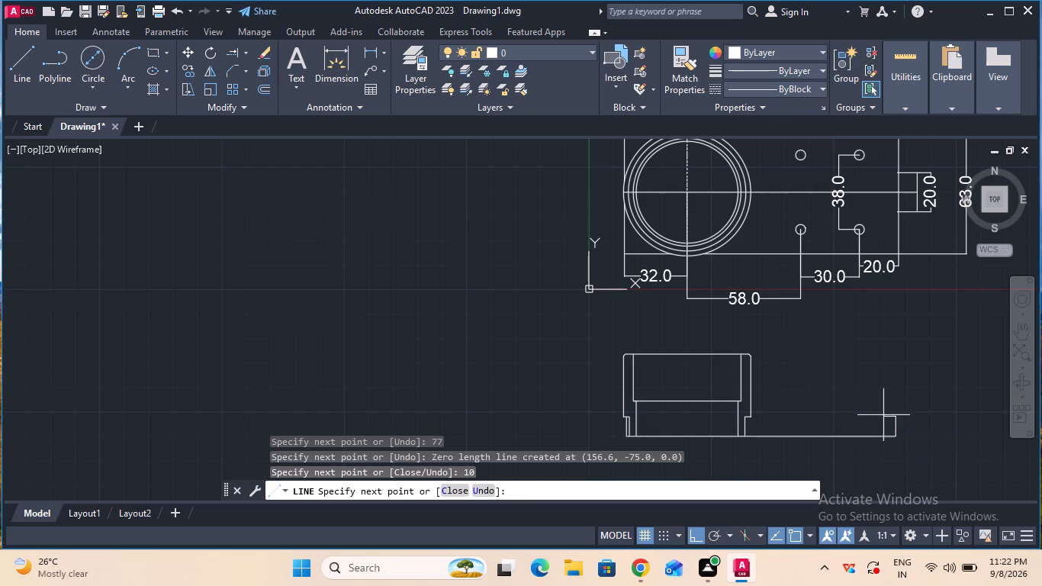
left_click(753, 417)
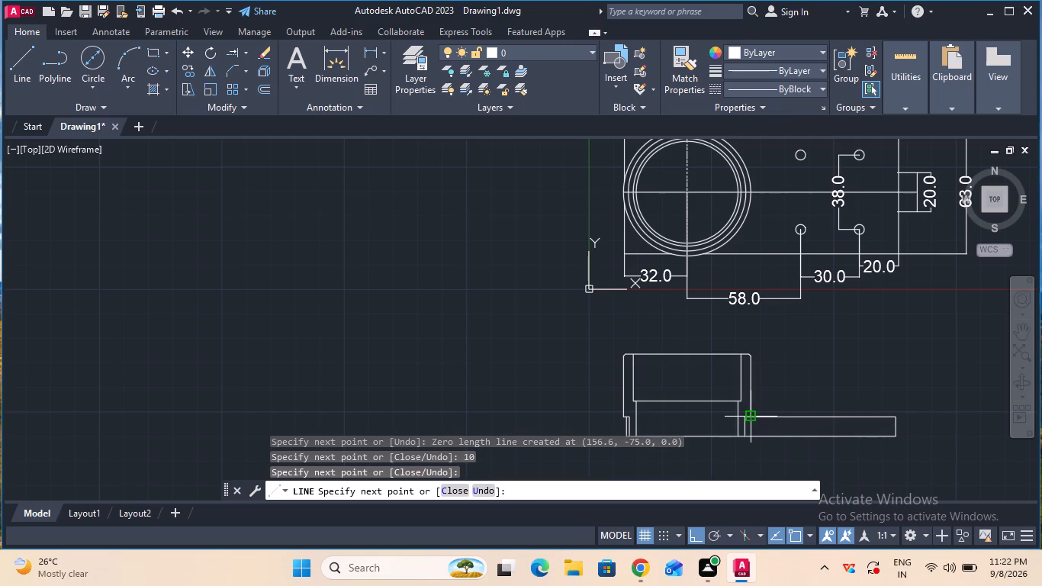
key("Escape")
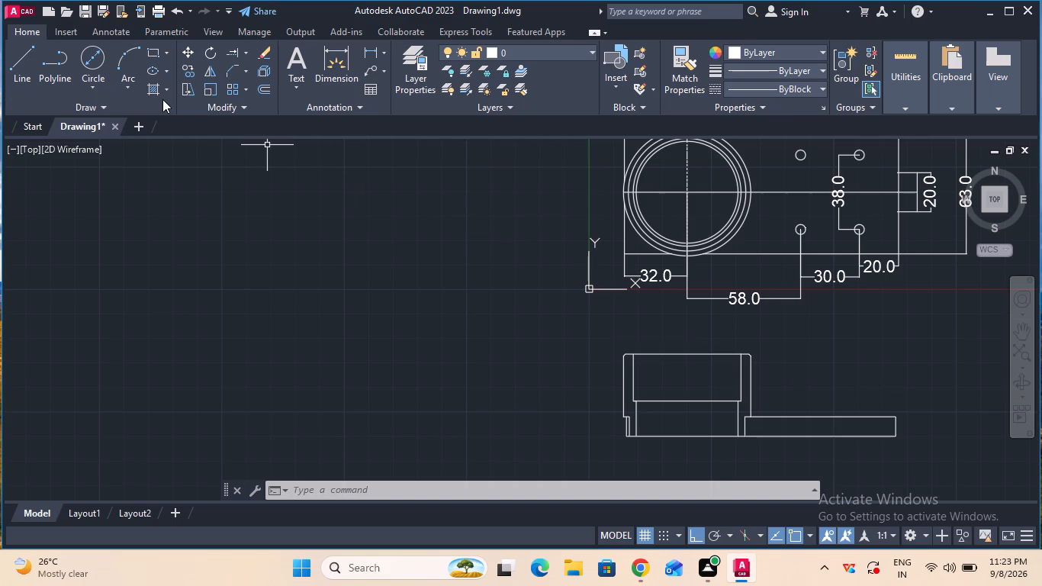
From the arm's bottom-right corner, draw connected lines 10 mm right, 30 mm up, 10 mm left and down to the arm's top-right corner.
left_click(12, 65)
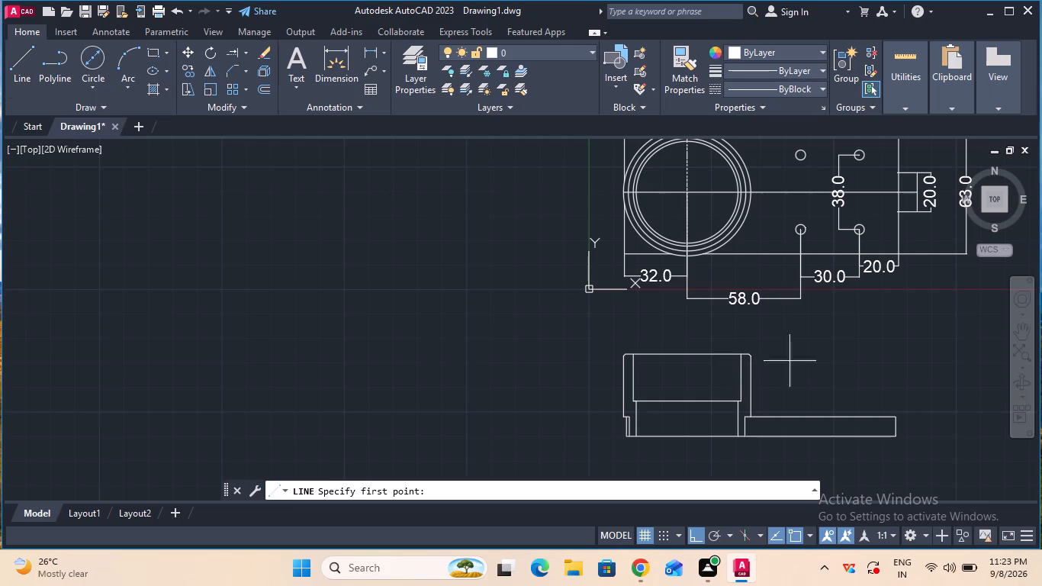
left_click(899, 440)
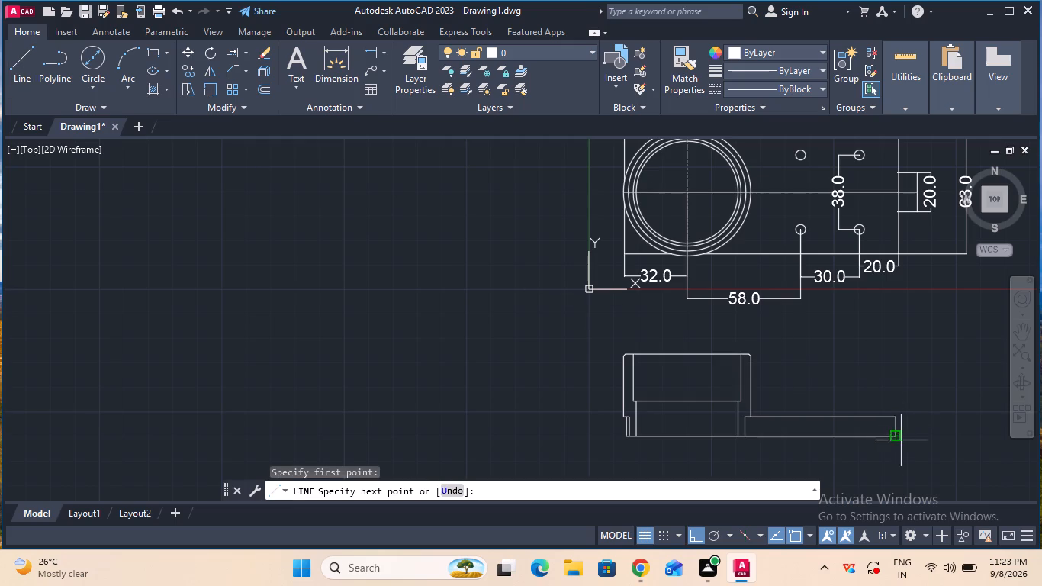
type("10")
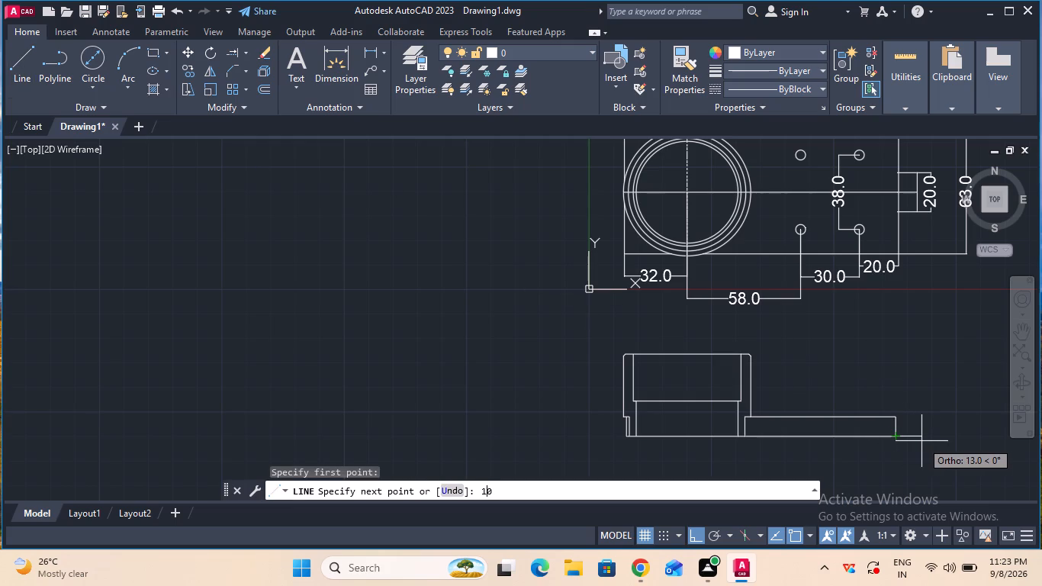
key("Return")
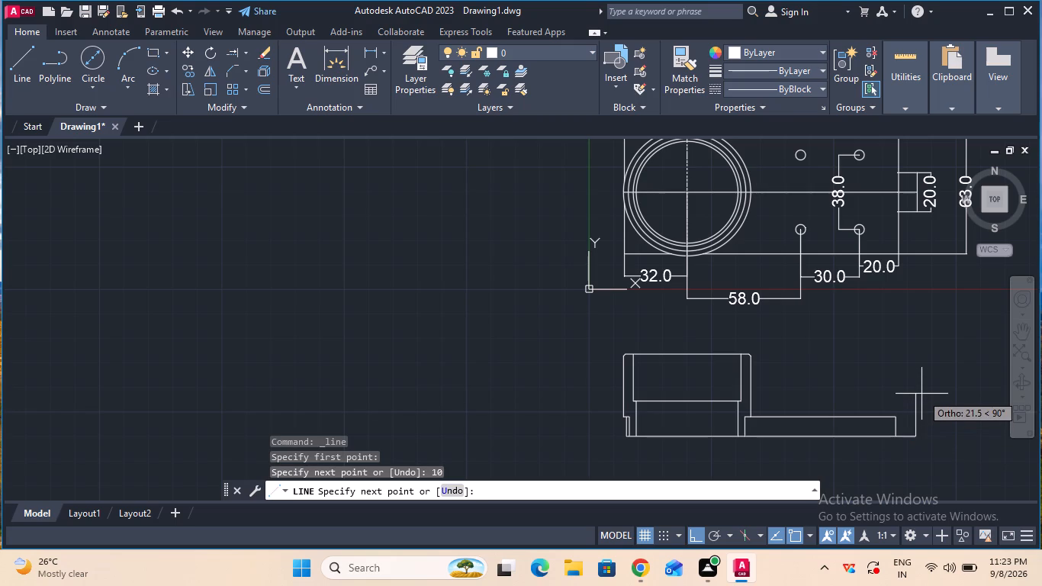
type("30")
key("Return")
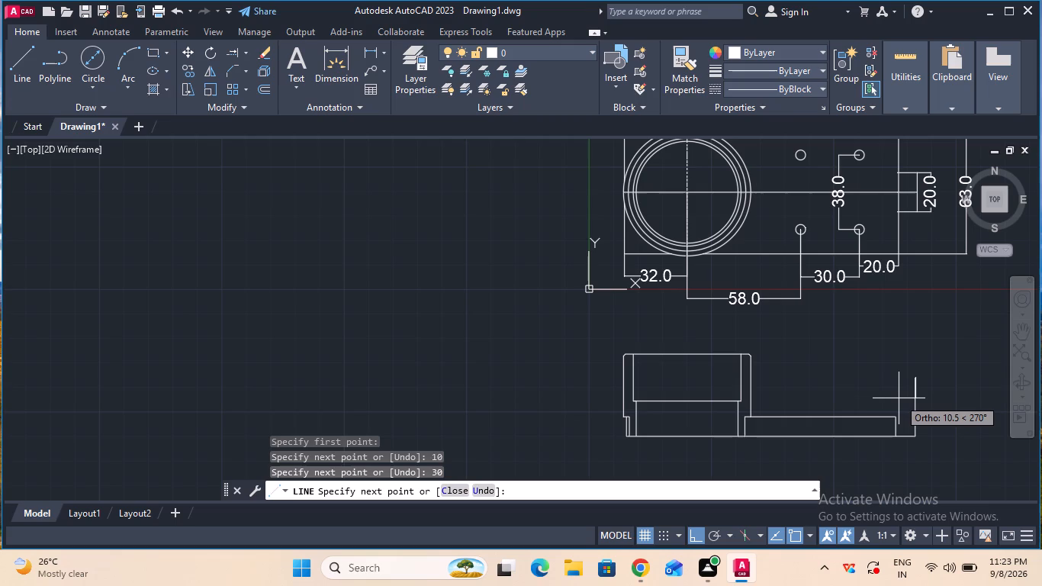
type("10")
key("Return")
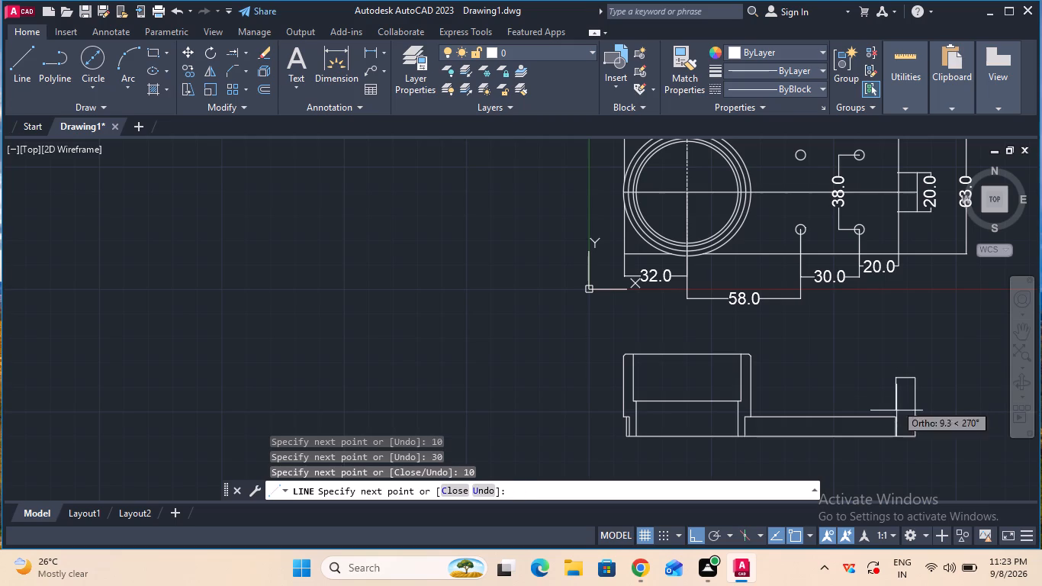
left_click(898, 414)
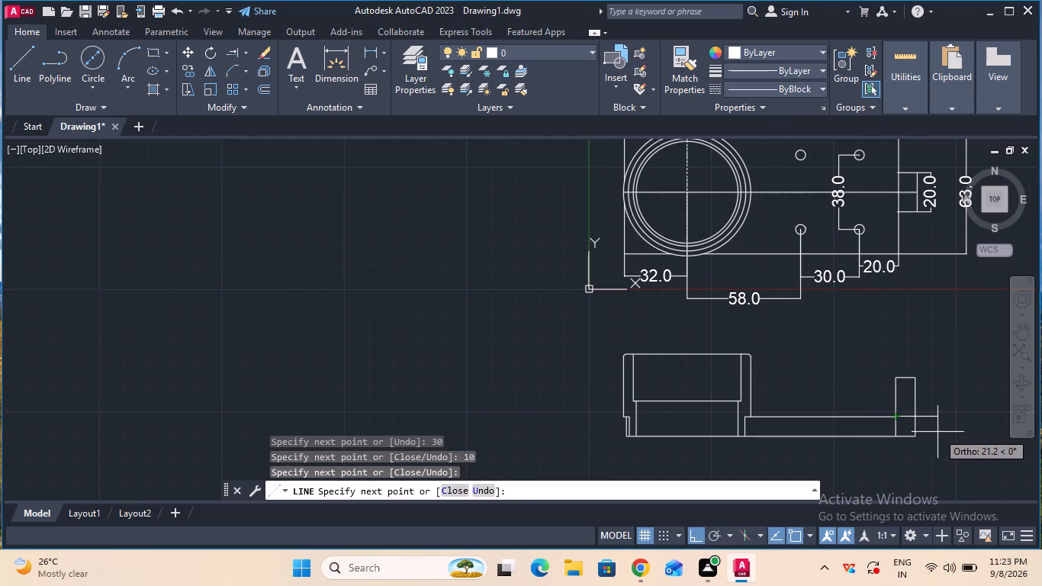
key("Escape")
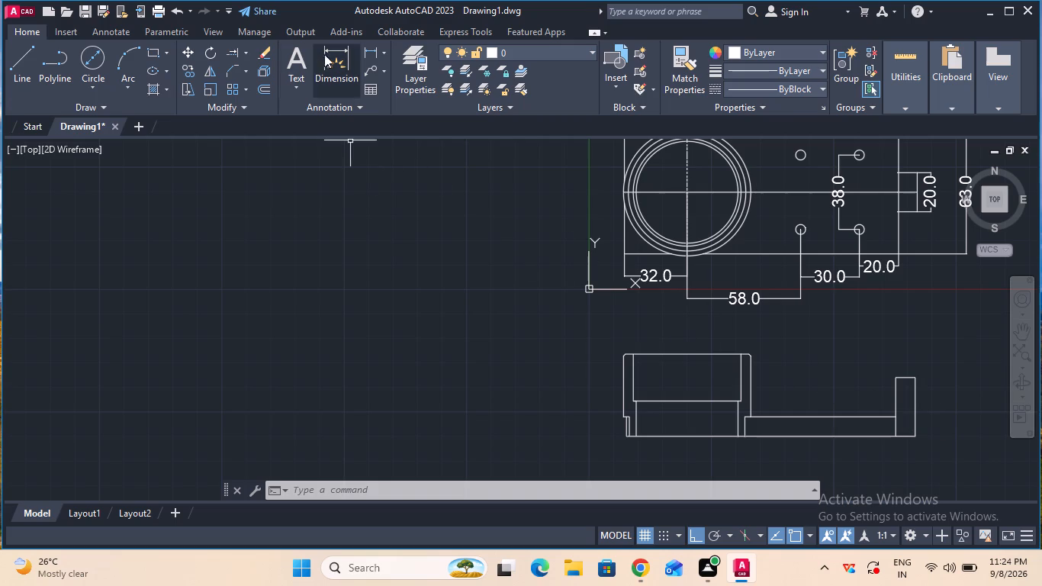
Place a 20 mm vertical linear dimension measured up from the bottom-right corner of the end upright, outside its right edge.
left_click(368, 55)
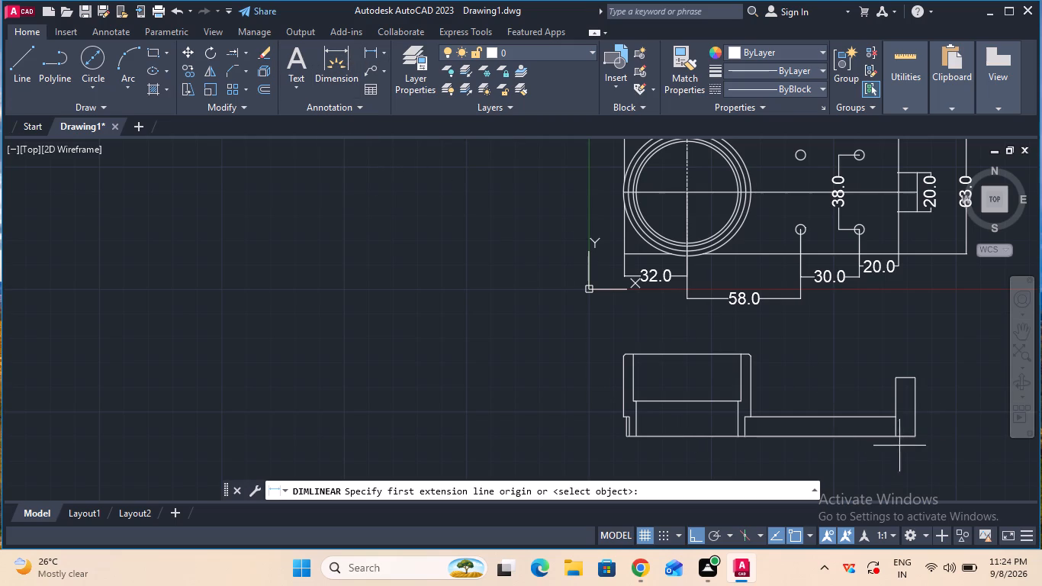
left_click(915, 438)
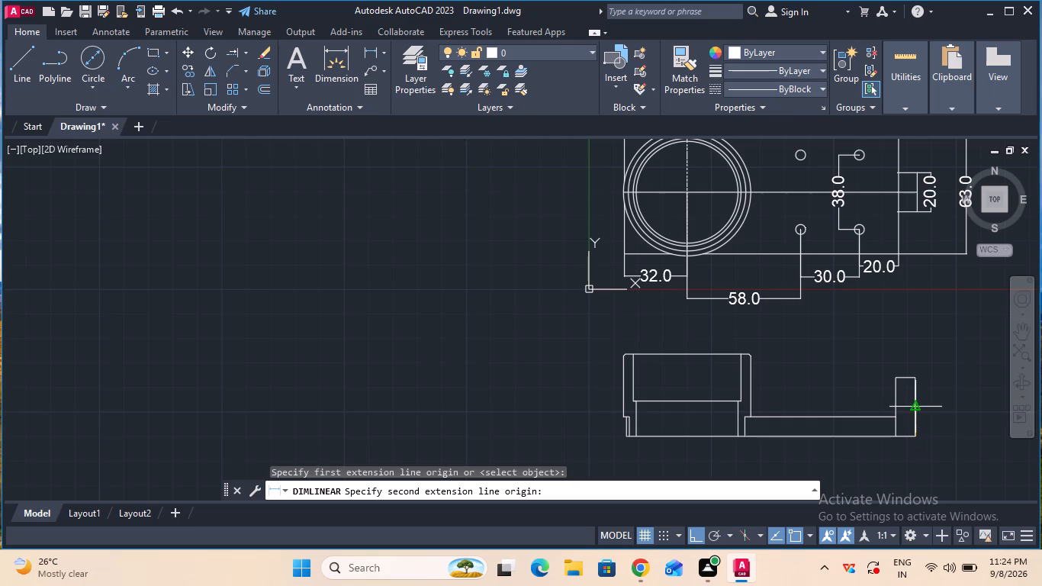
type("20")
key("Return")
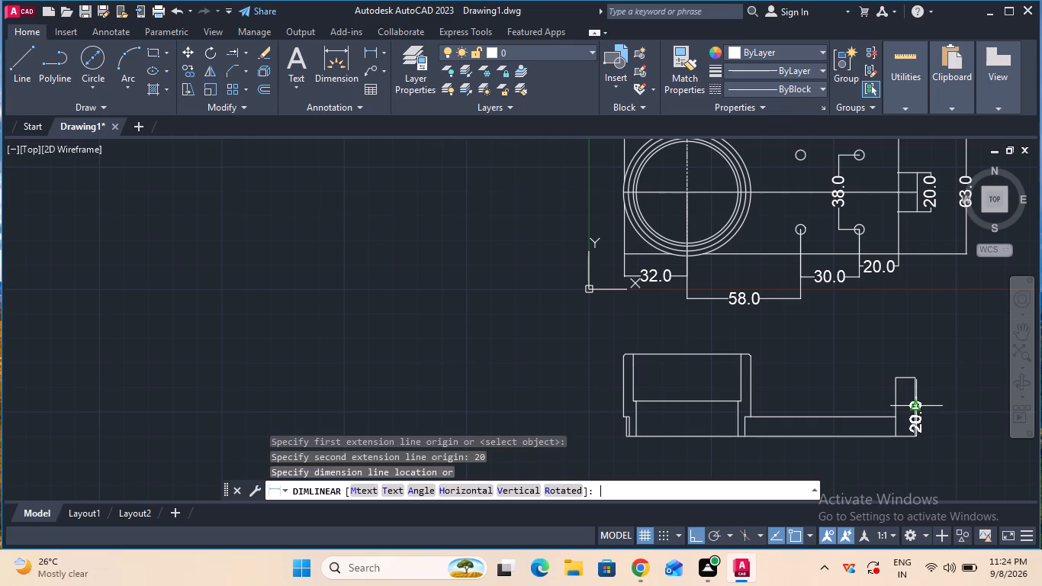
left_click(974, 405)
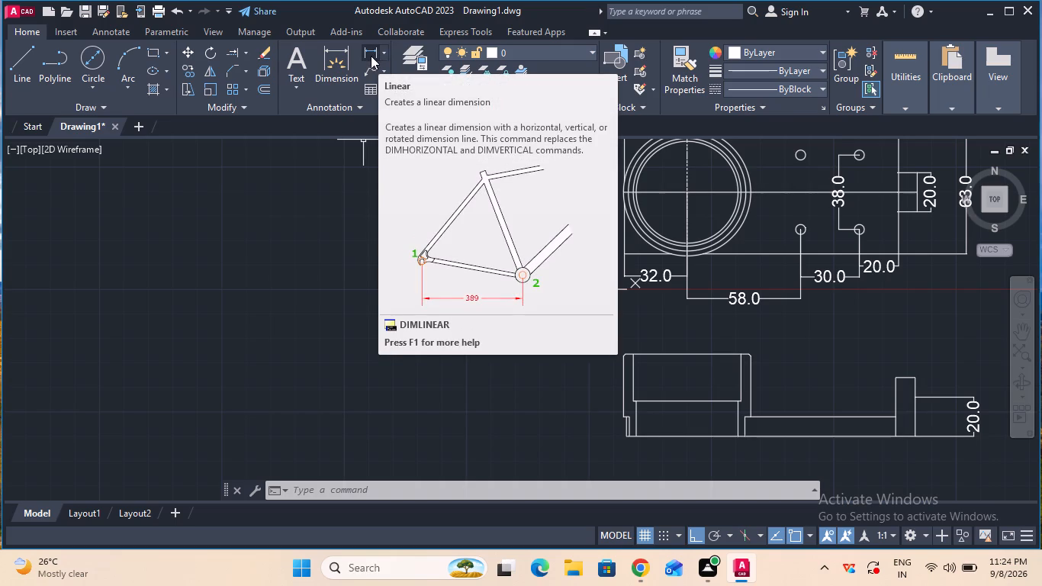
Place a 5.25 mm vertical linear dimension measured down the upright's right edge from the 20 mm dimension's upper origin.
left_click(371, 56)
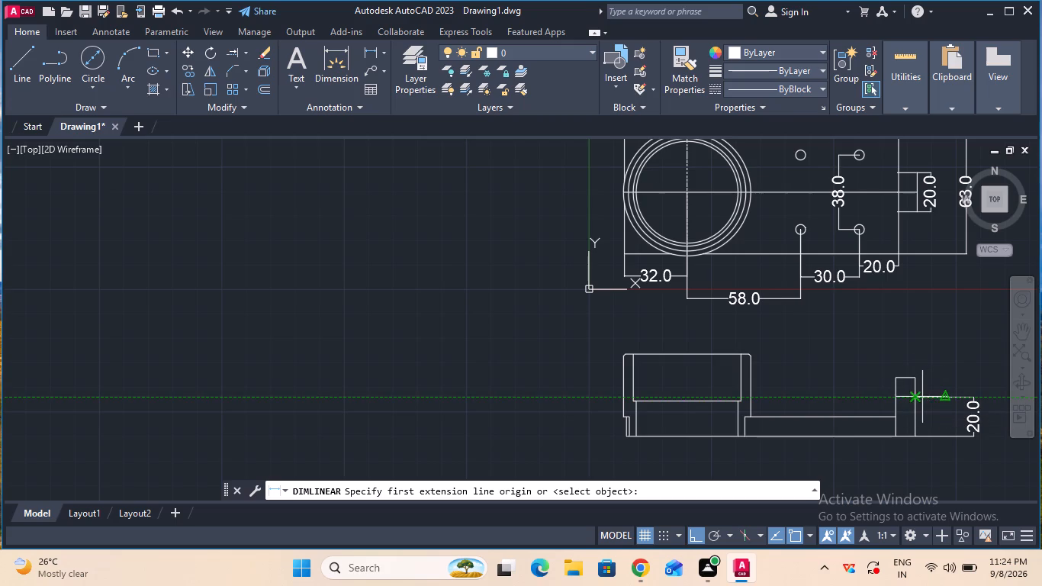
left_click(918, 397)
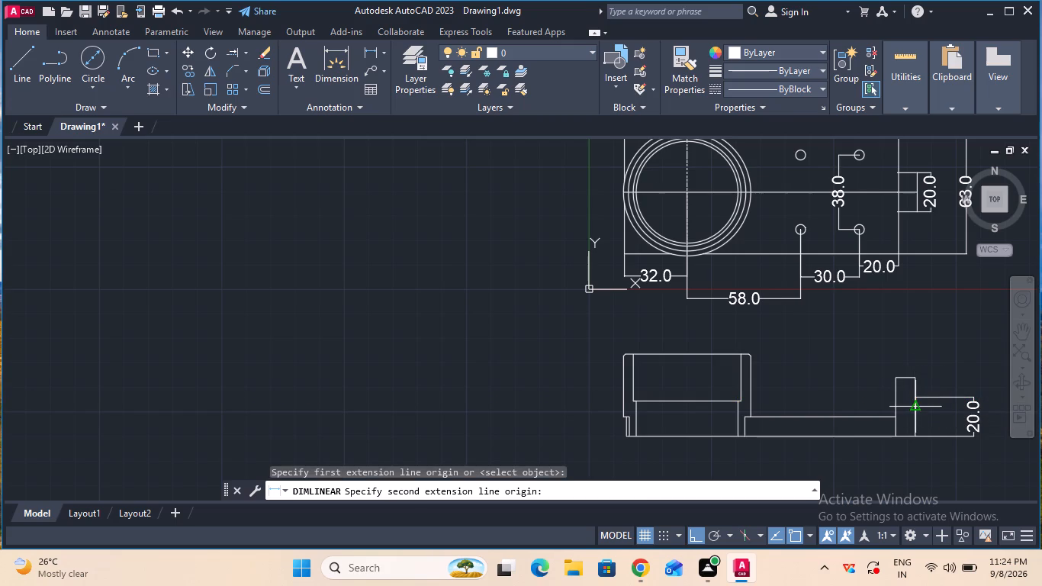
type("5.")
key("2")
key("5")
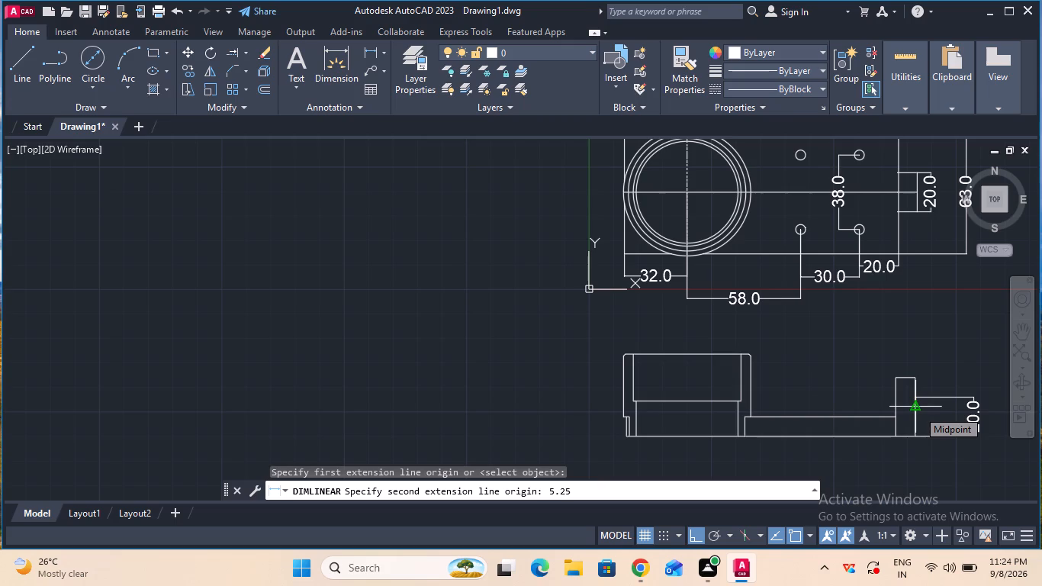
key("Return")
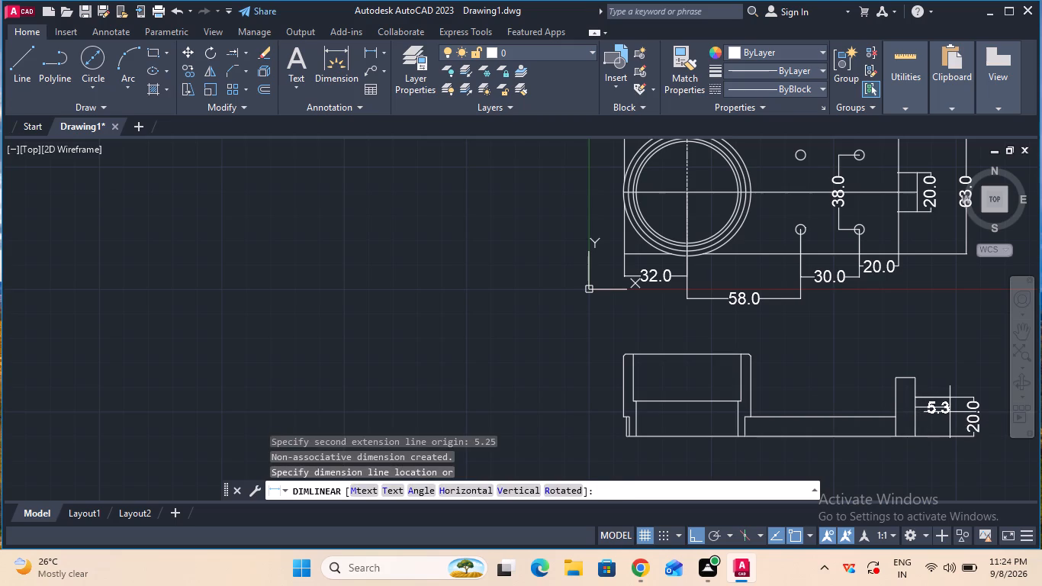
left_click(950, 412)
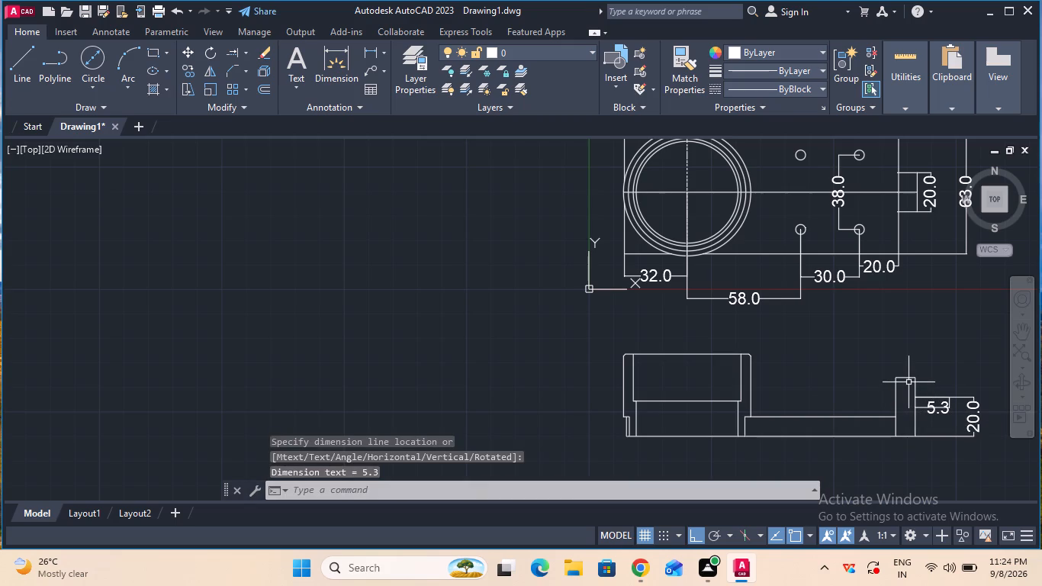
Place a 5.25 mm vertical linear dimension measured up the upright's right edge from the 20 mm dimension's upper origin.
left_click(375, 51)
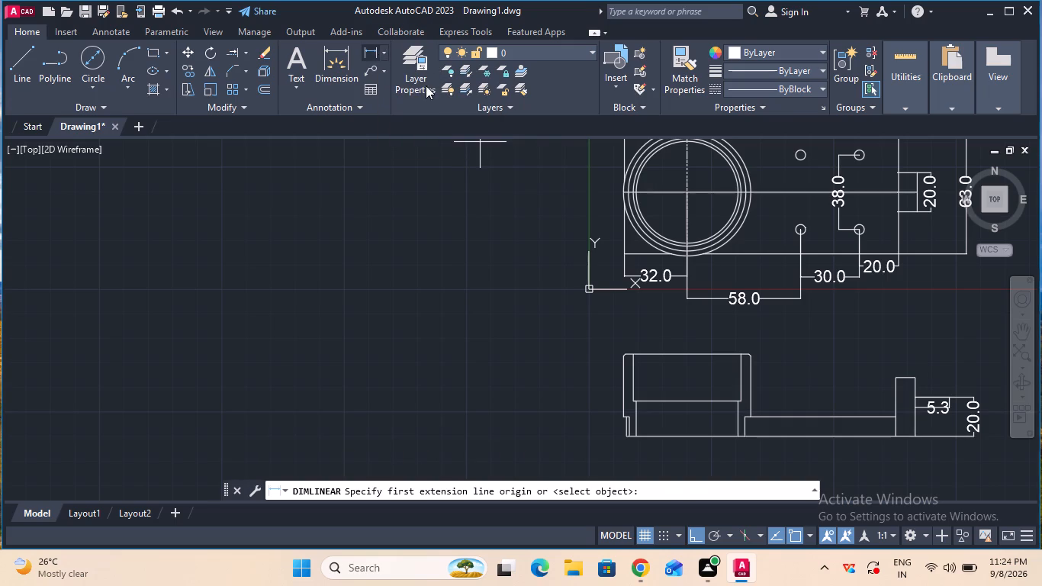
left_click(916, 398)
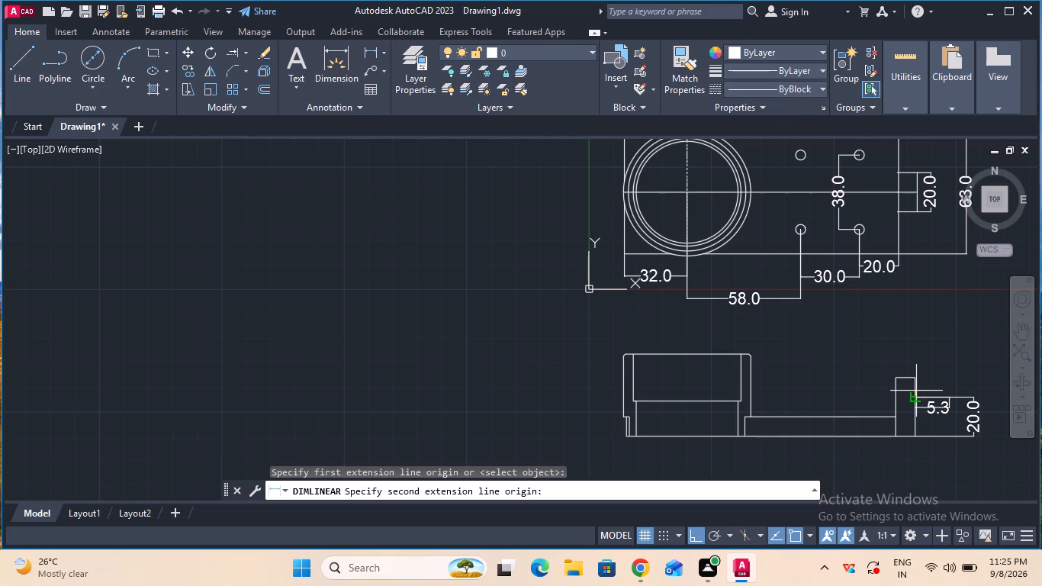
type("5.25")
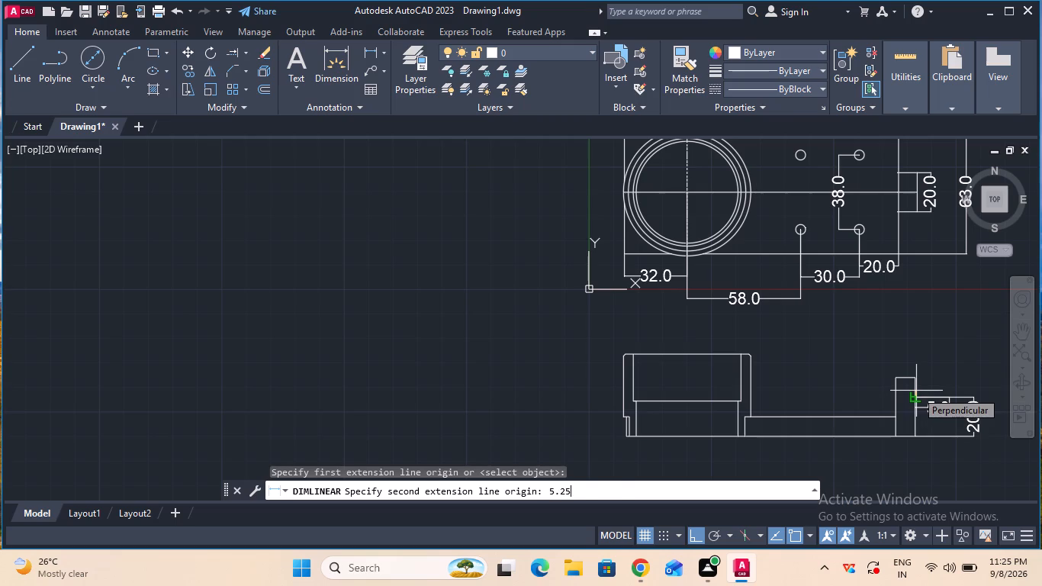
key("Return")
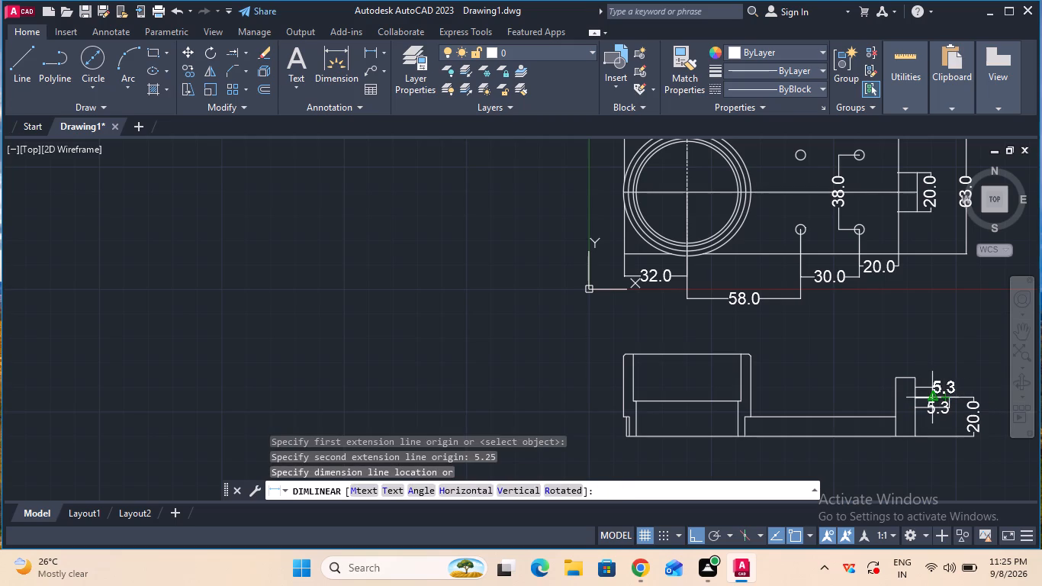
left_click(944, 398)
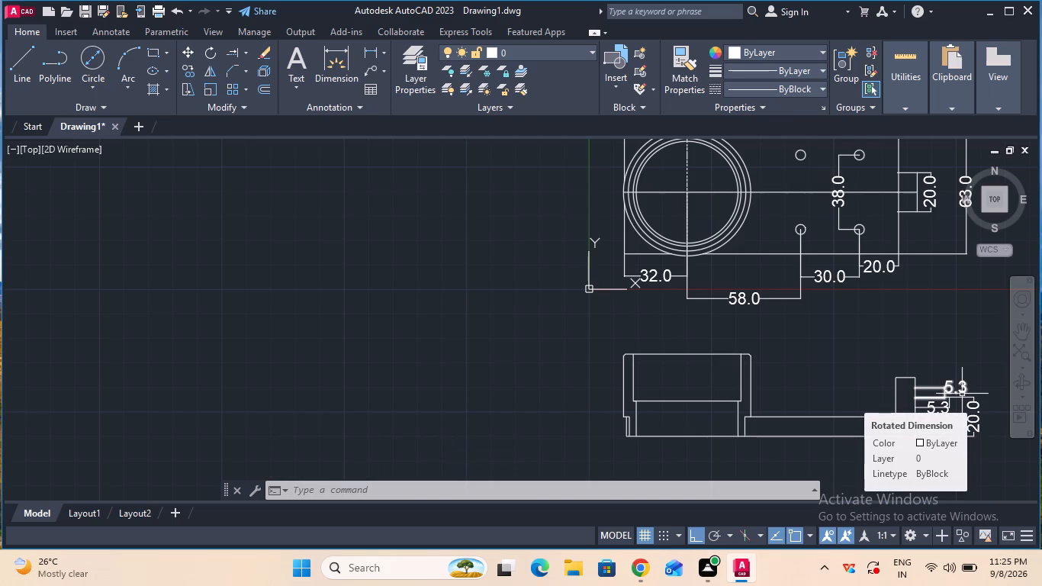
Draw a horizontal line across the end upright at the lower origin of the lower 5.3 mm dimension.
key("Escape")
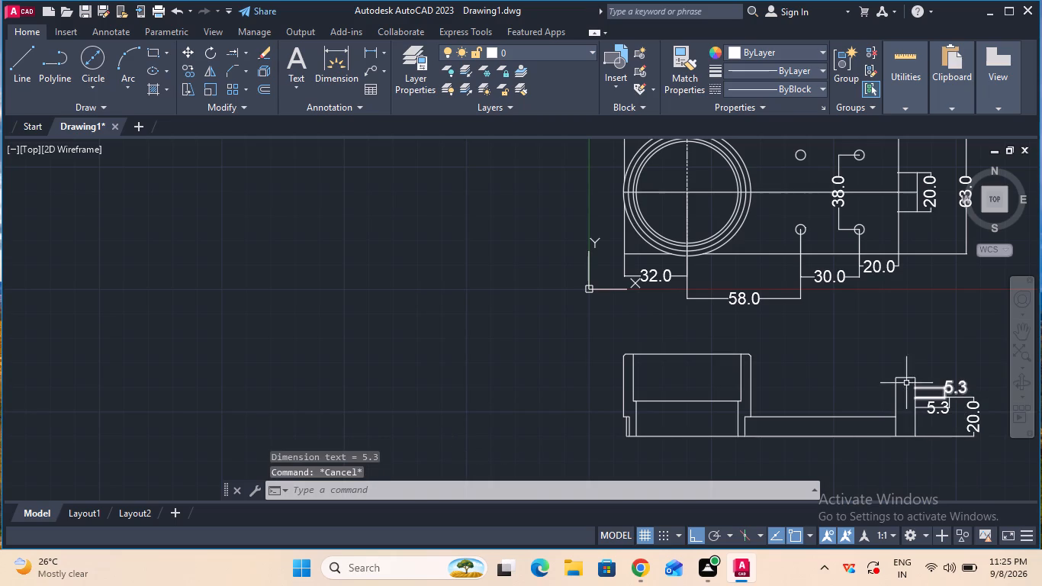
left_click(34, 71)
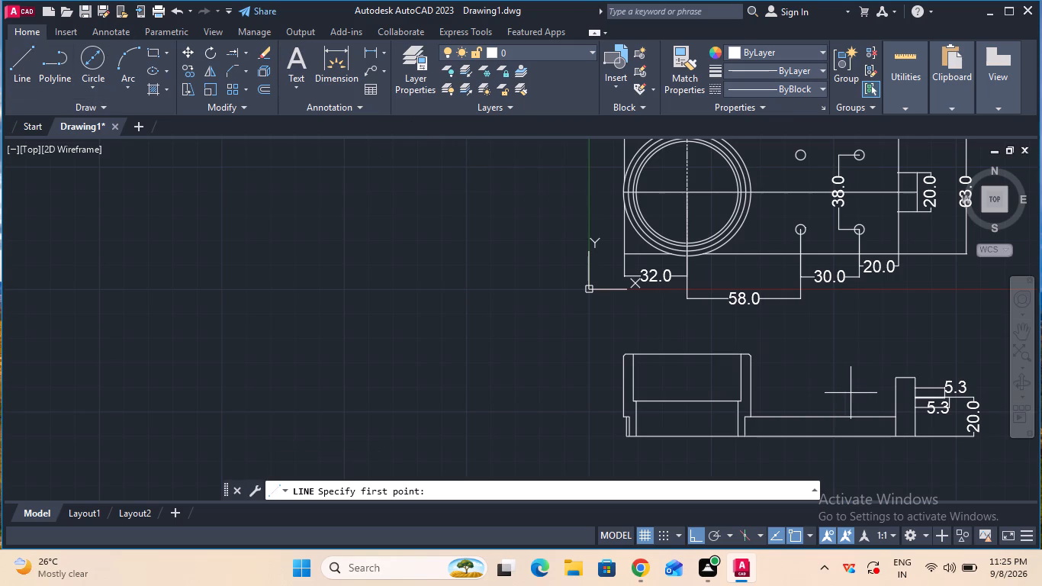
left_click(915, 411)
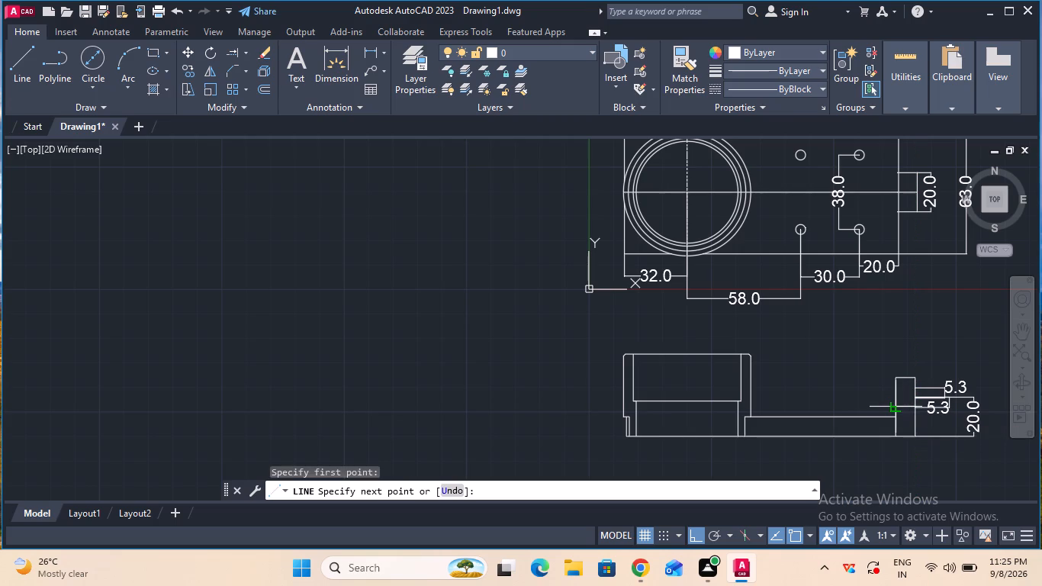
left_click(896, 410)
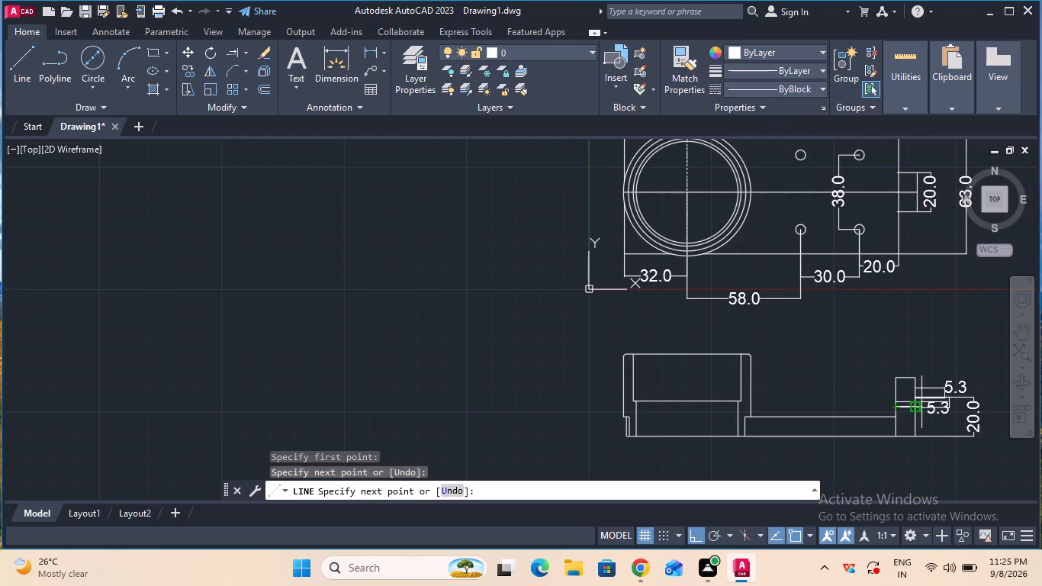
key("Escape")
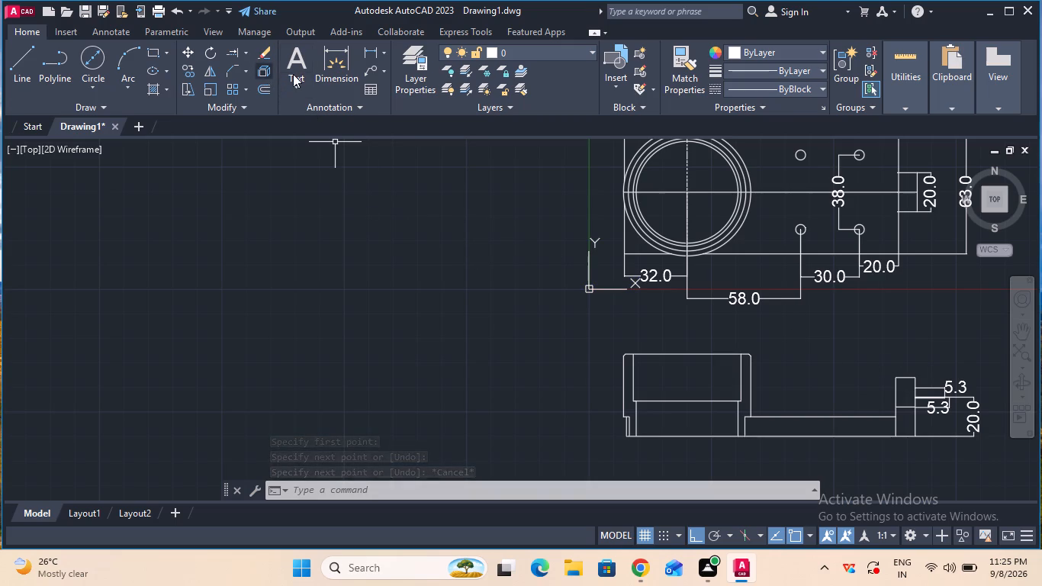
Offset the horizontal line across the end upright 10.5 mm upward to mark the hole's upper edge.
left_click(269, 92)
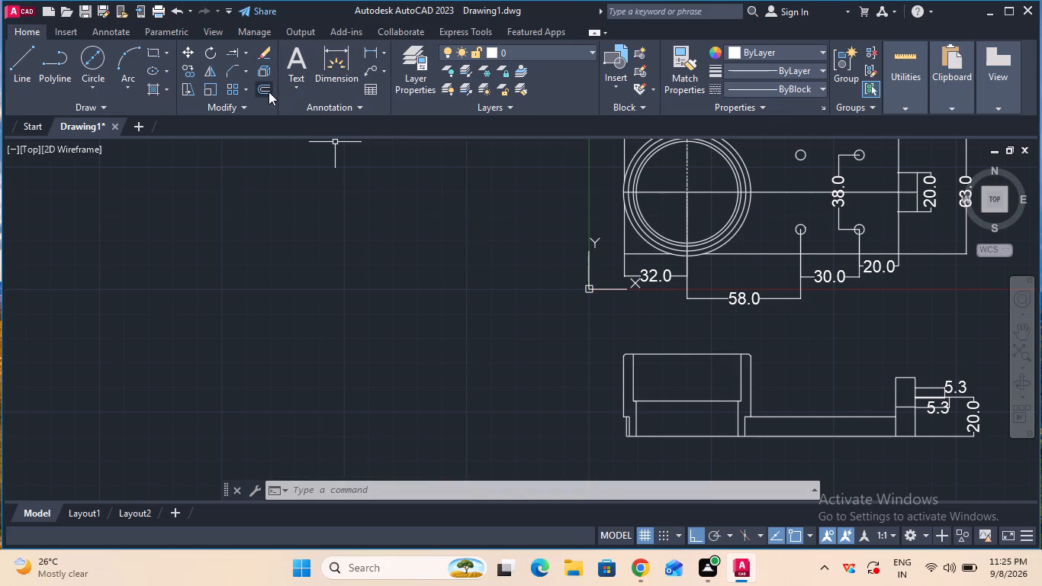
left_click(904, 407)
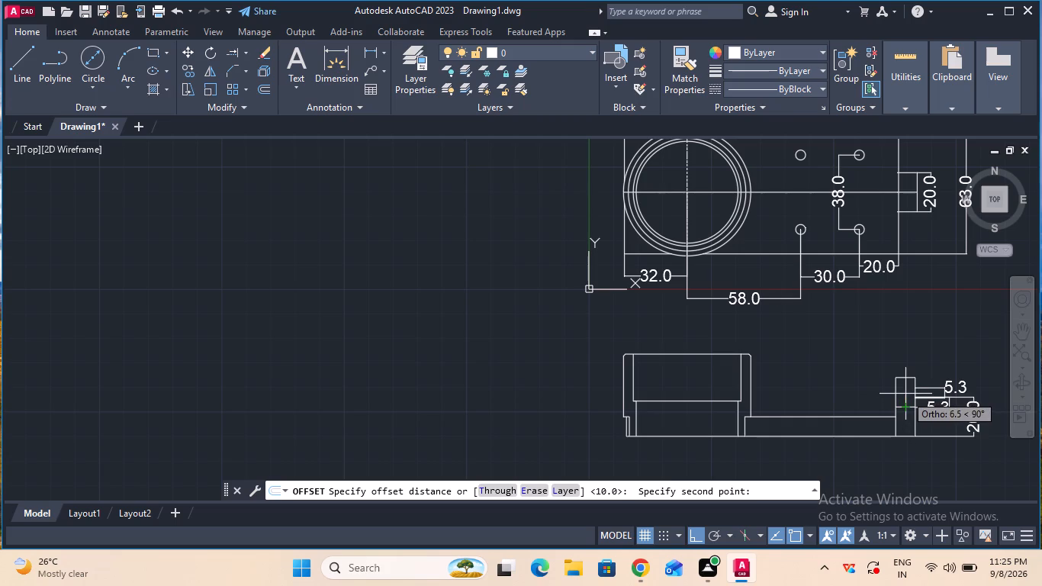
key("1")
type("0.")
key("5")
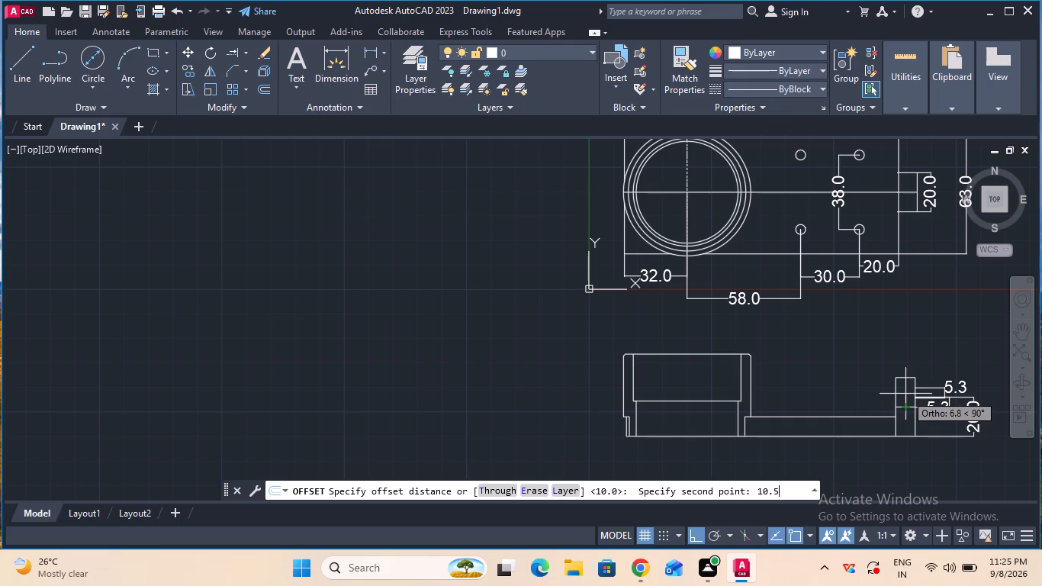
key("Return")
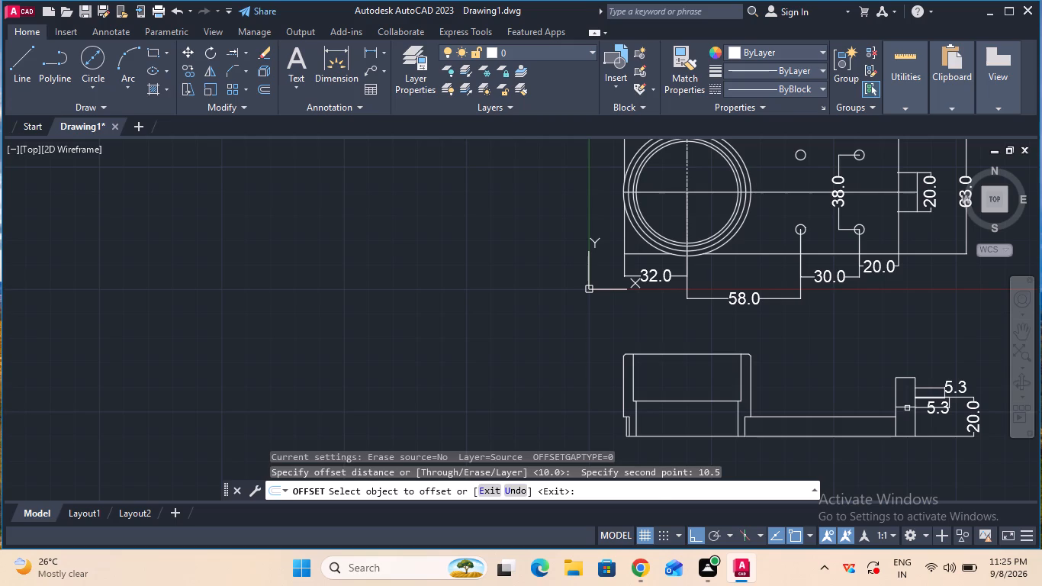
left_click(908, 408)
left_click(907, 390)
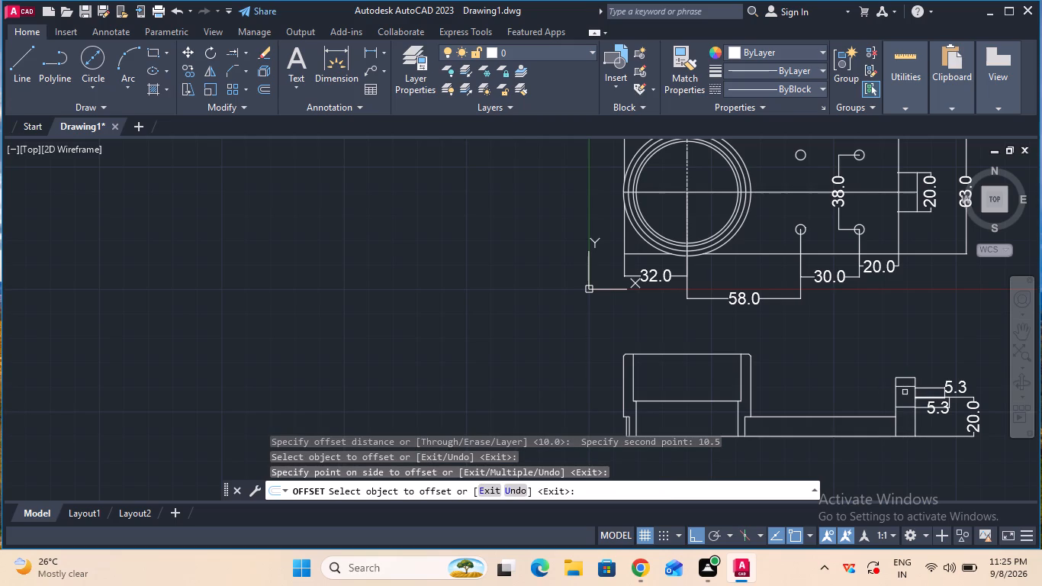
key("Escape")
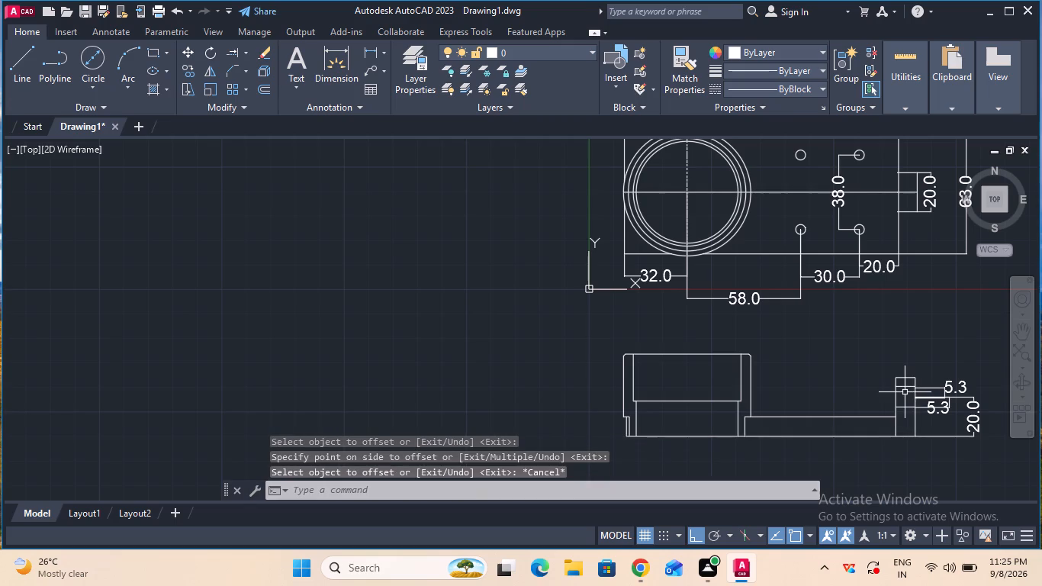
Delete the two 5.3 mm dimensions beside the end upright, keeping the 20 mm dimension.
left_click(960, 393)
key("Delete")
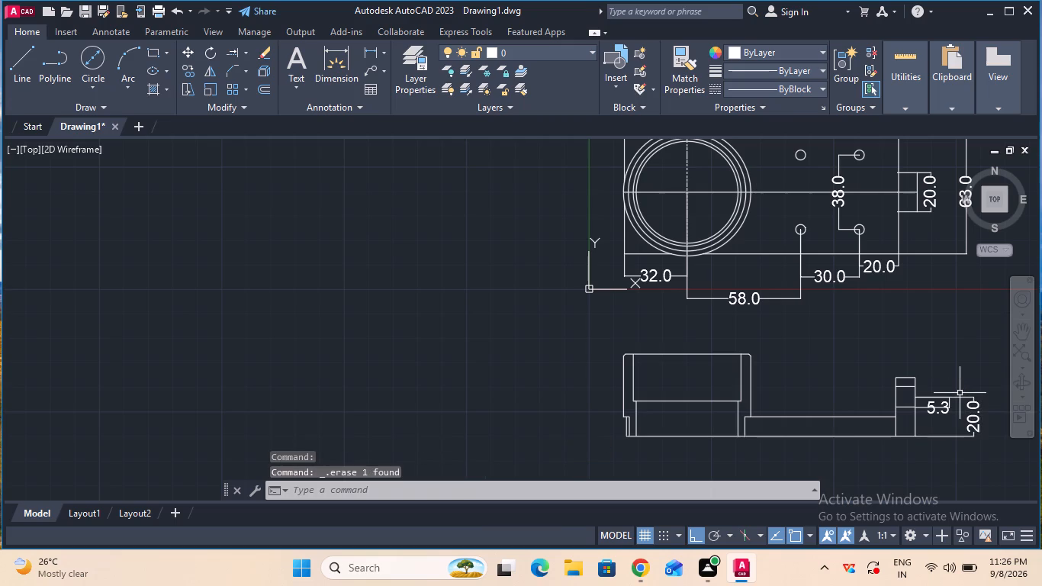
left_click(940, 409)
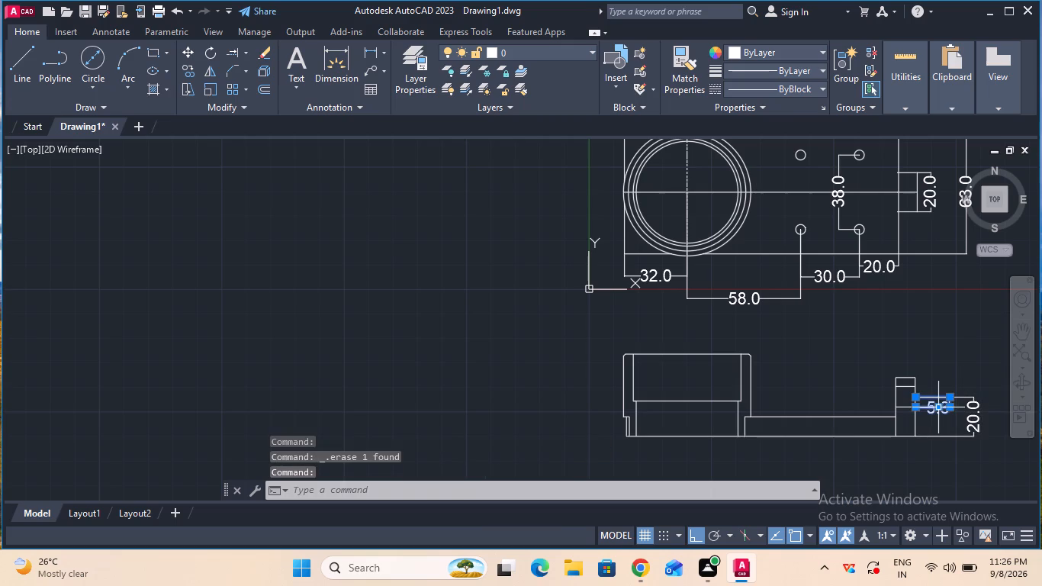
key("Delete")
key("Delete")
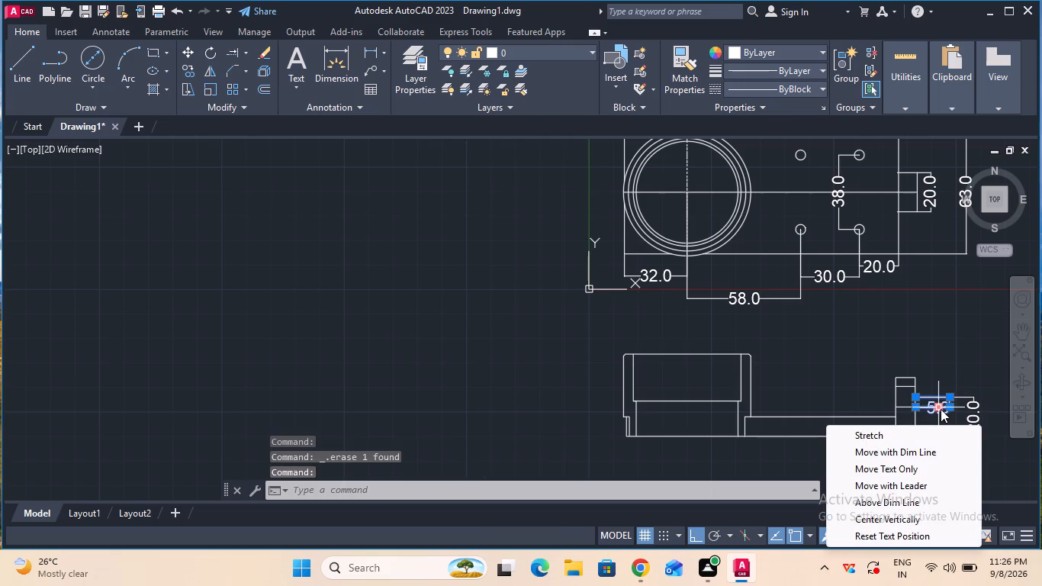
key("Delete")
key("Delete")
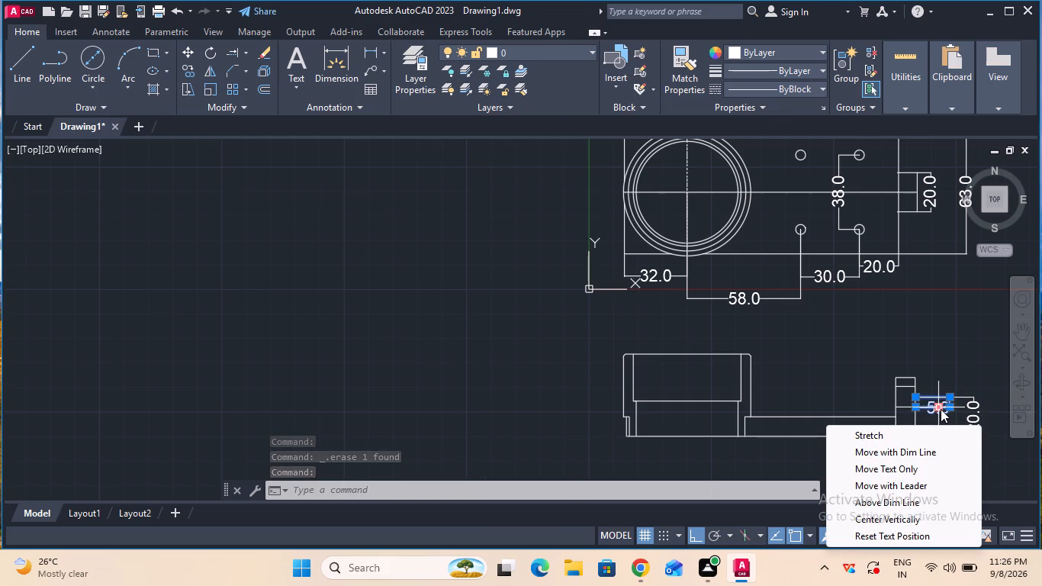
left_click(839, 408)
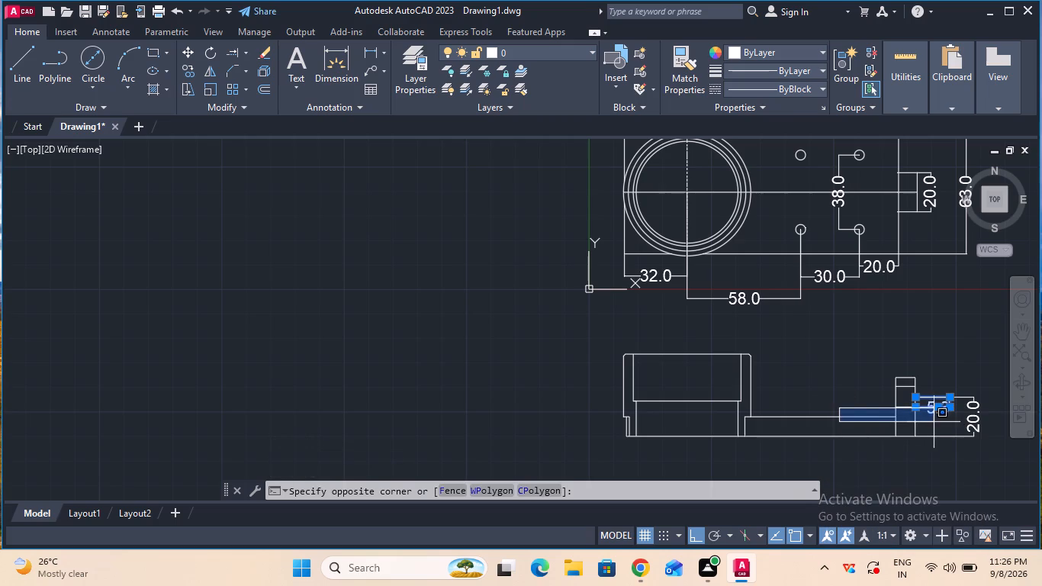
left_click(849, 411)
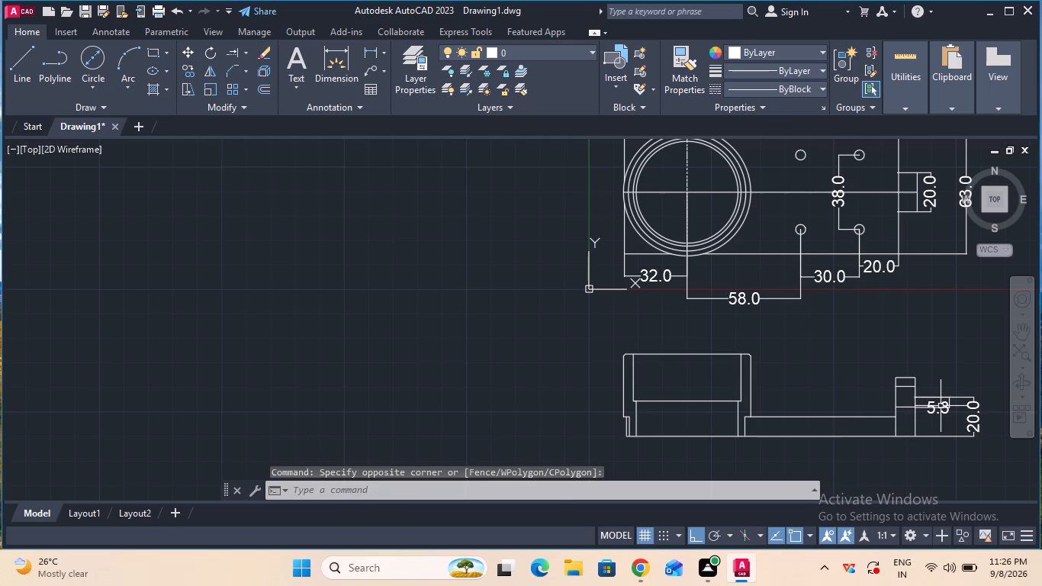
left_click(941, 406)
key("Delete")
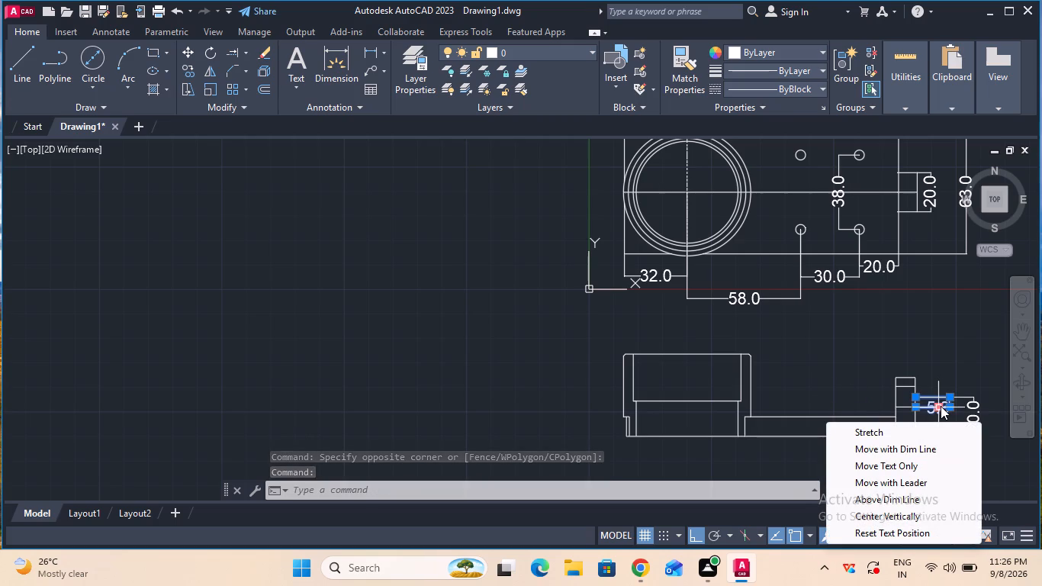
key("Delete")
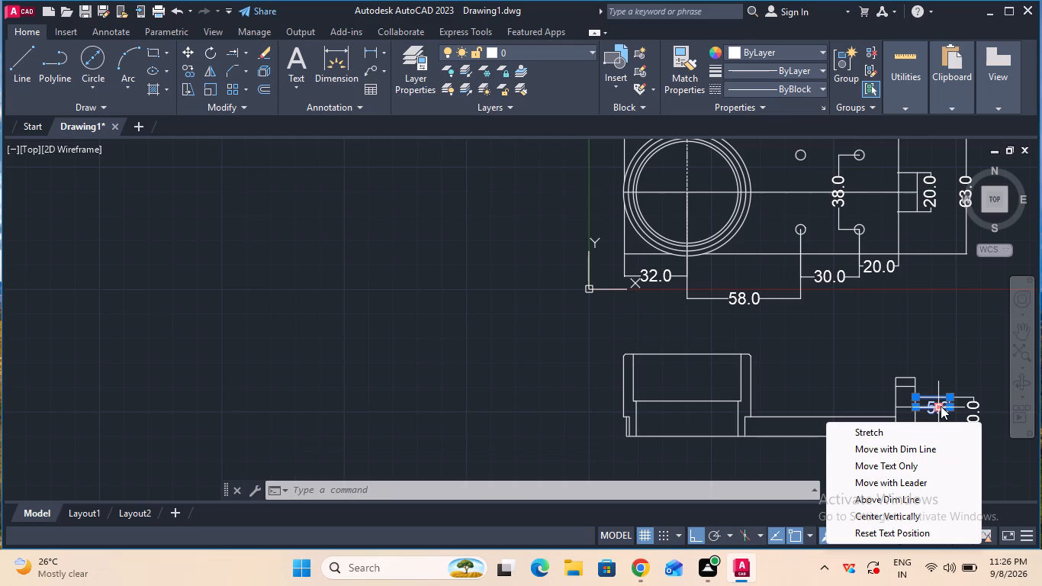
key("Escape")
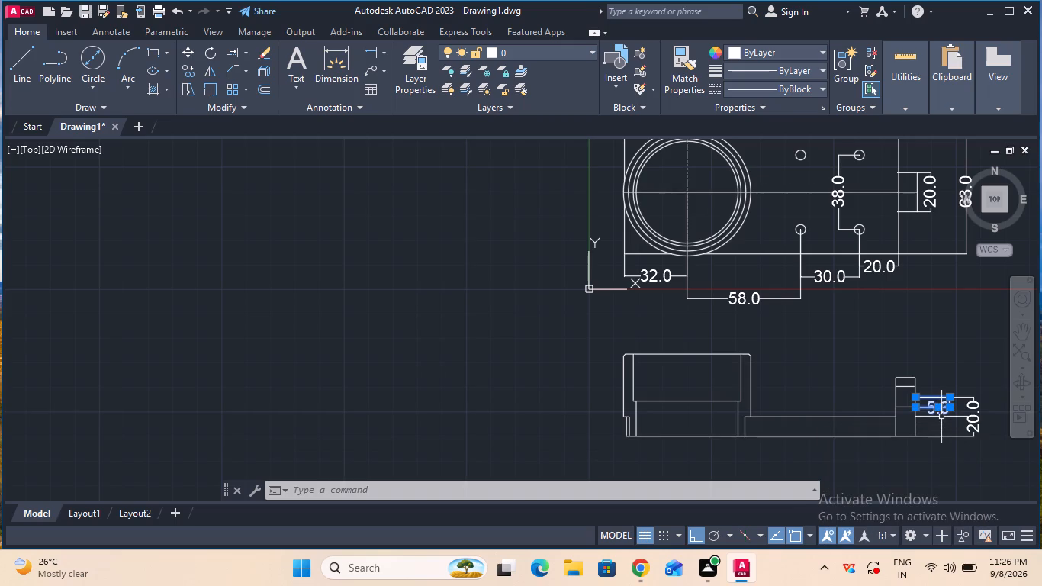
key("Escape")
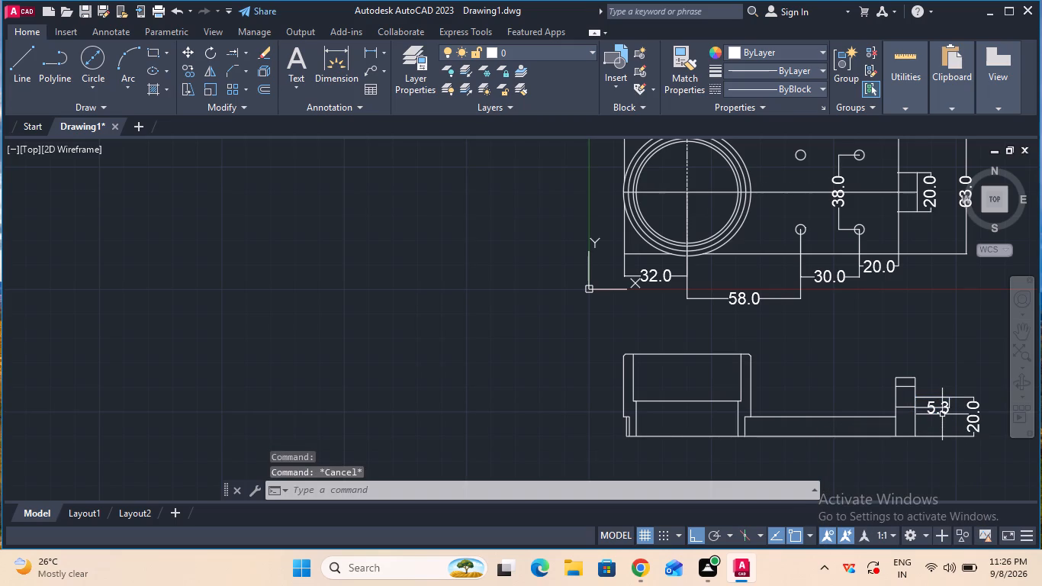
left_click(943, 414)
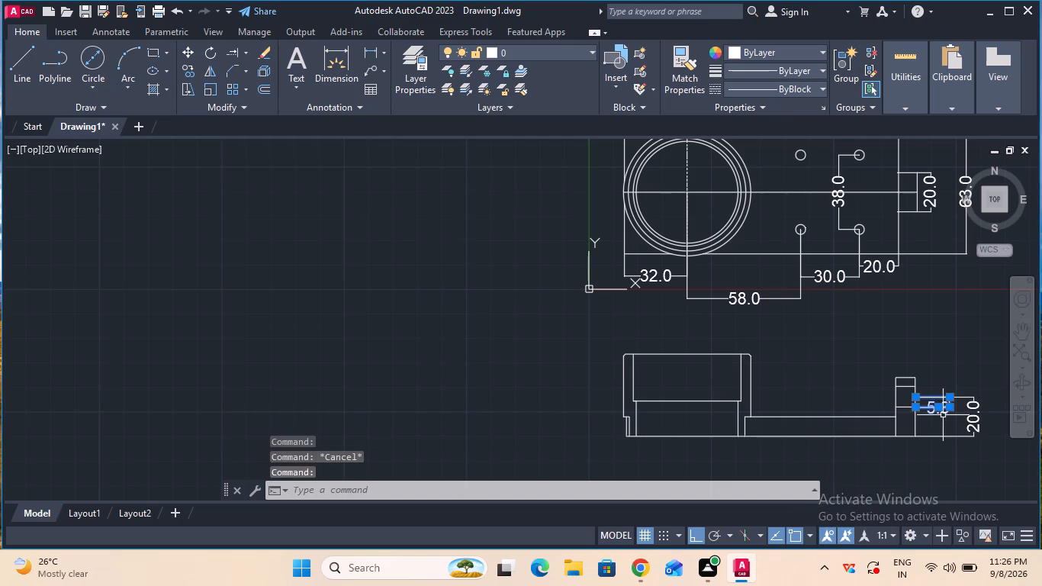
key("Delete")
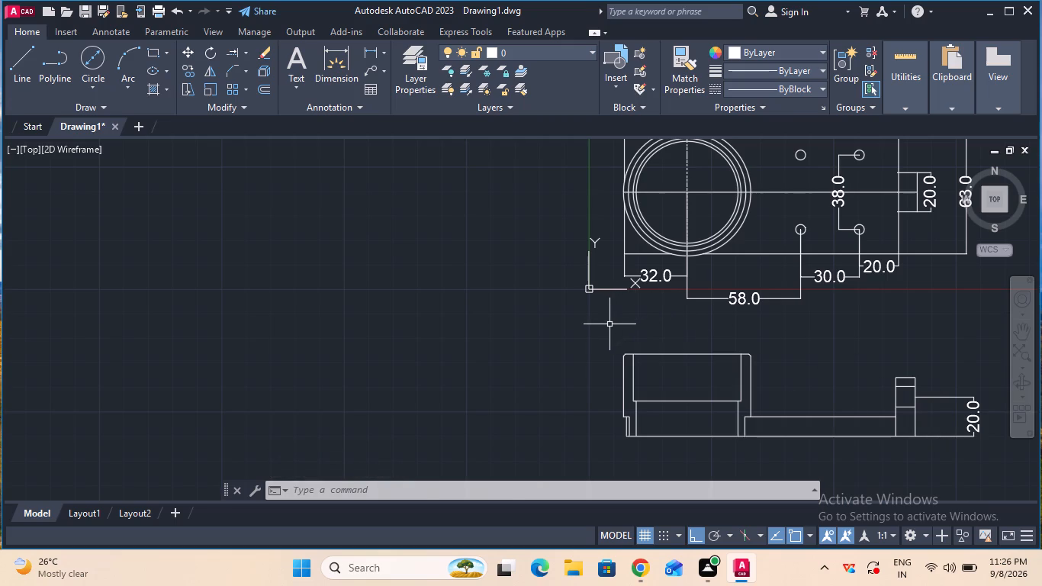
Join all the outline lines of the second view, from the stepped body to the end upright, into polylines.
left_click(609, 324)
left_click(931, 455)
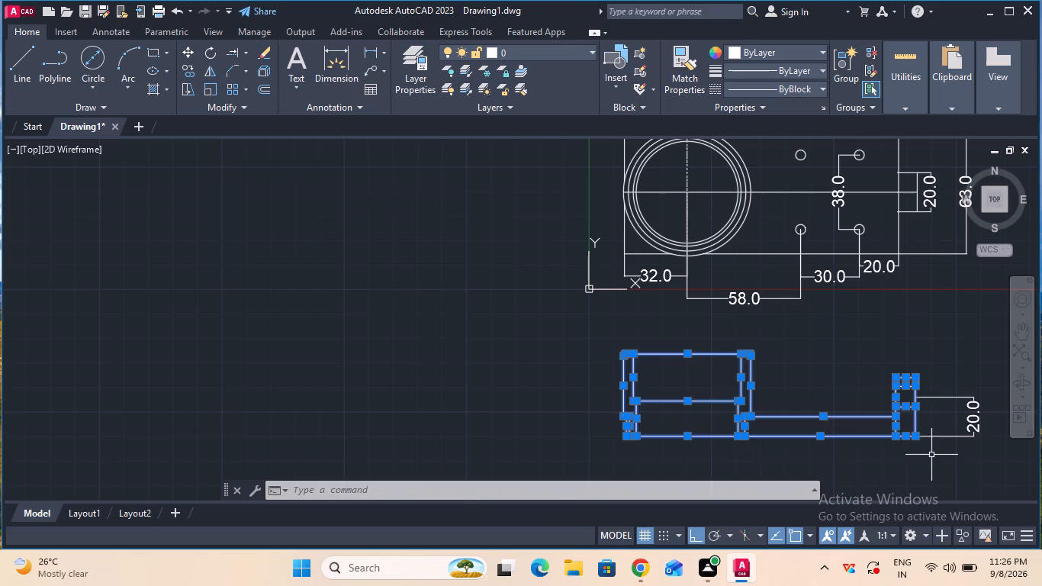
type("joi")
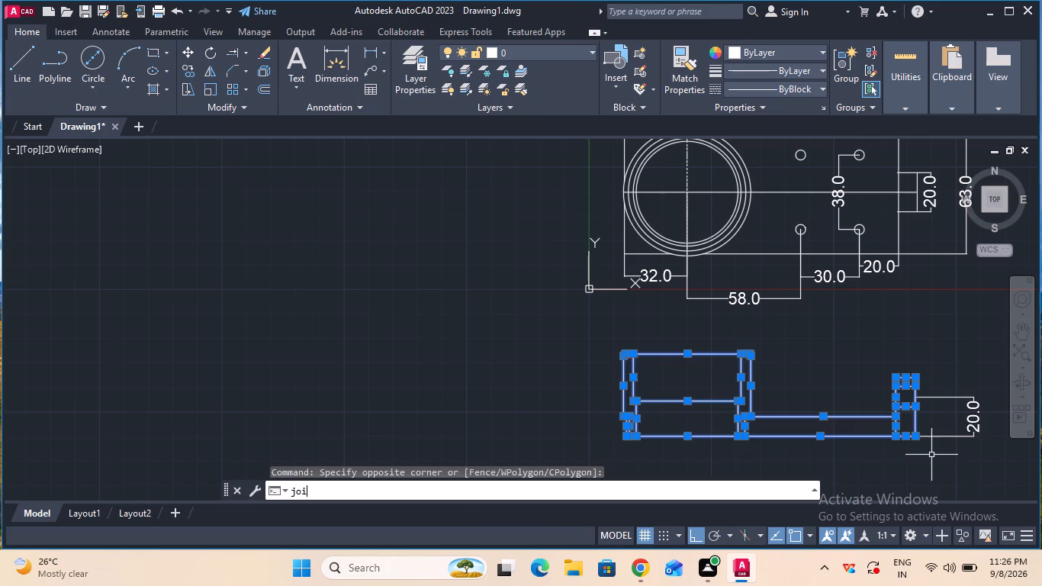
key("n")
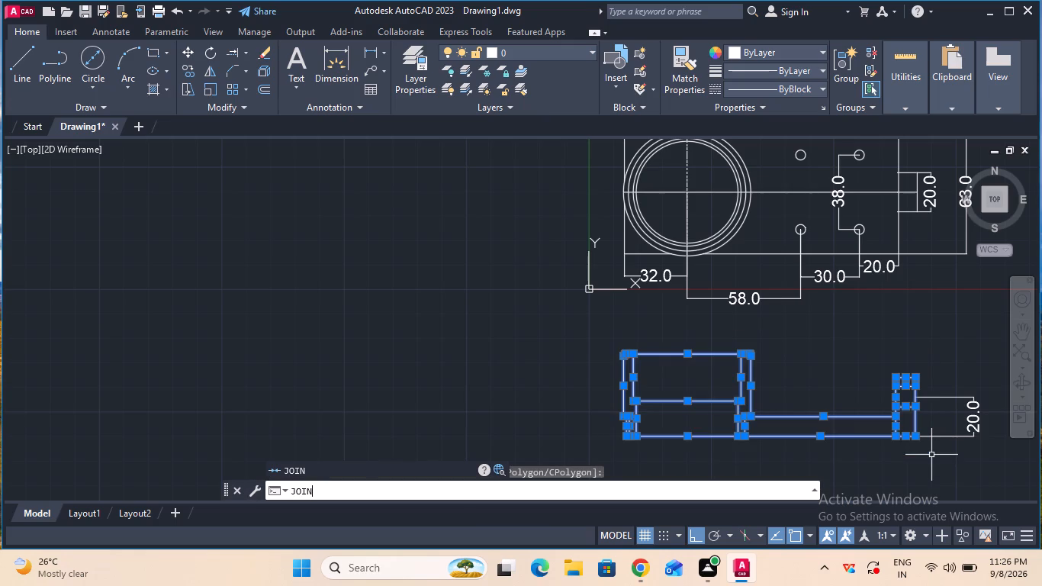
left_click(410, 465)
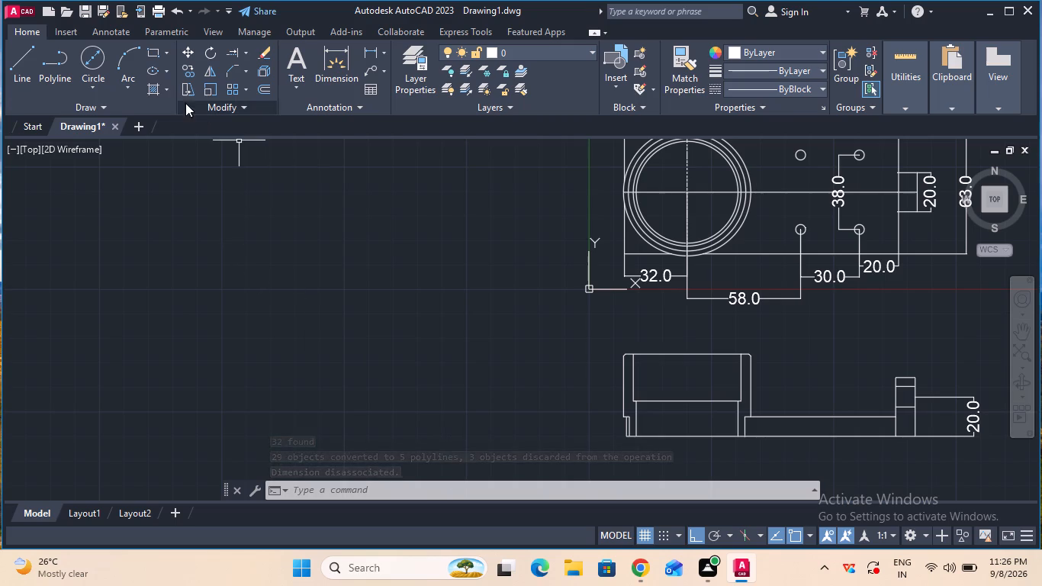
Start a hatch and set its pattern scale to 20.
left_click(169, 91)
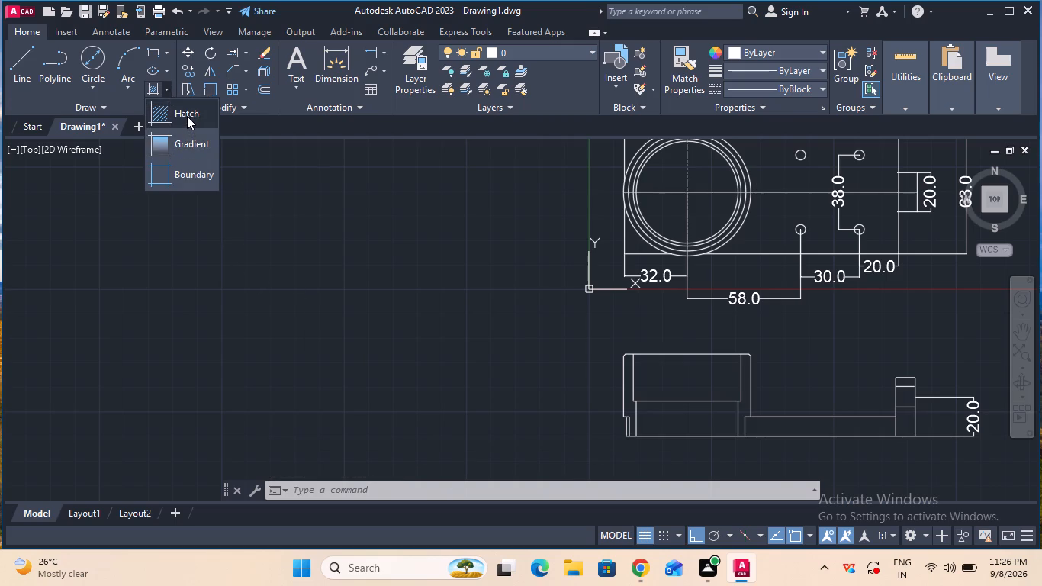
left_click(187, 116)
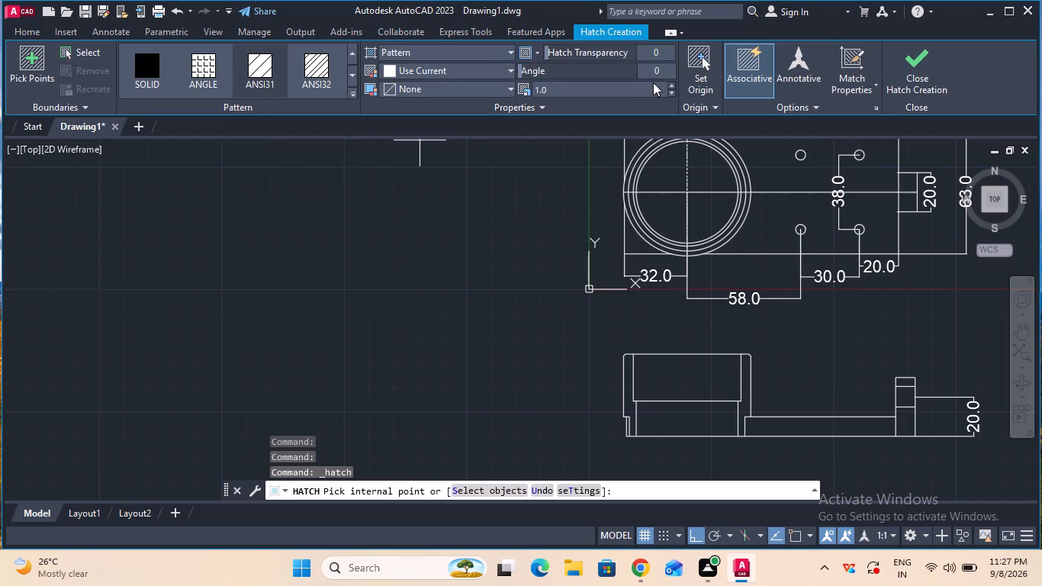
triple_click(670, 83)
triple_click(668, 83)
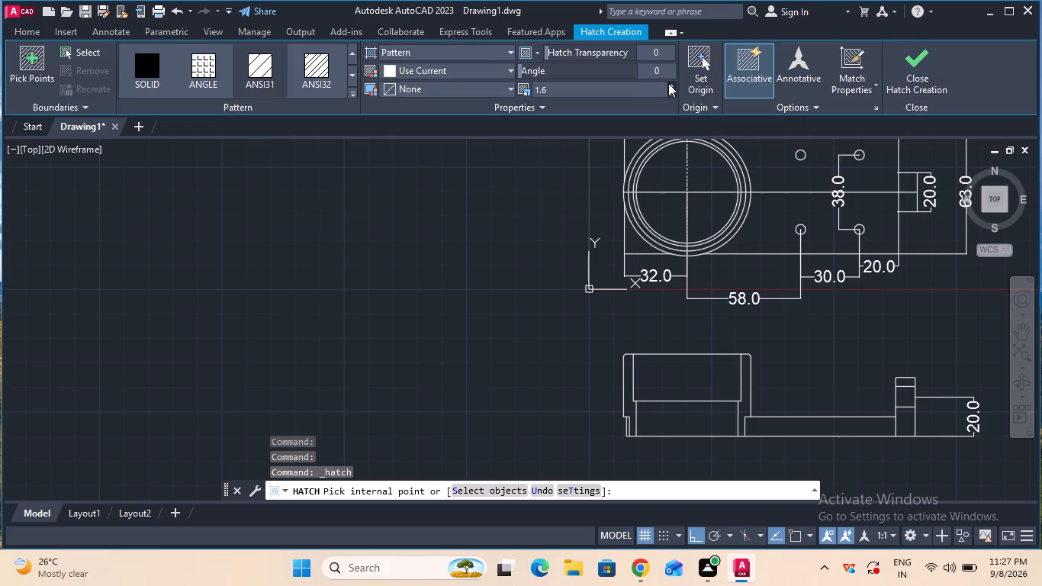
triple_click(668, 83)
double_click(668, 83)
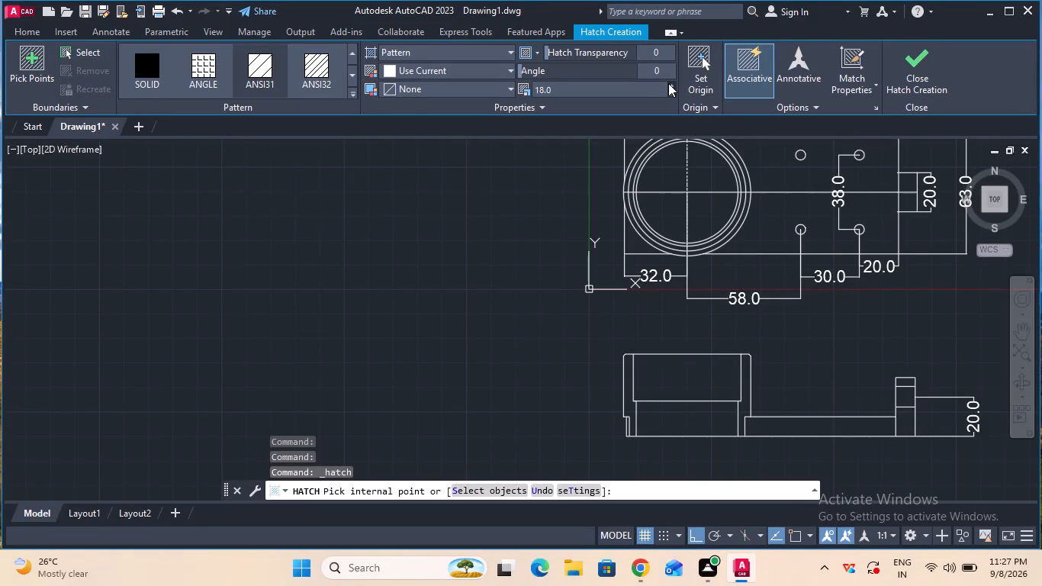
double_click(668, 83)
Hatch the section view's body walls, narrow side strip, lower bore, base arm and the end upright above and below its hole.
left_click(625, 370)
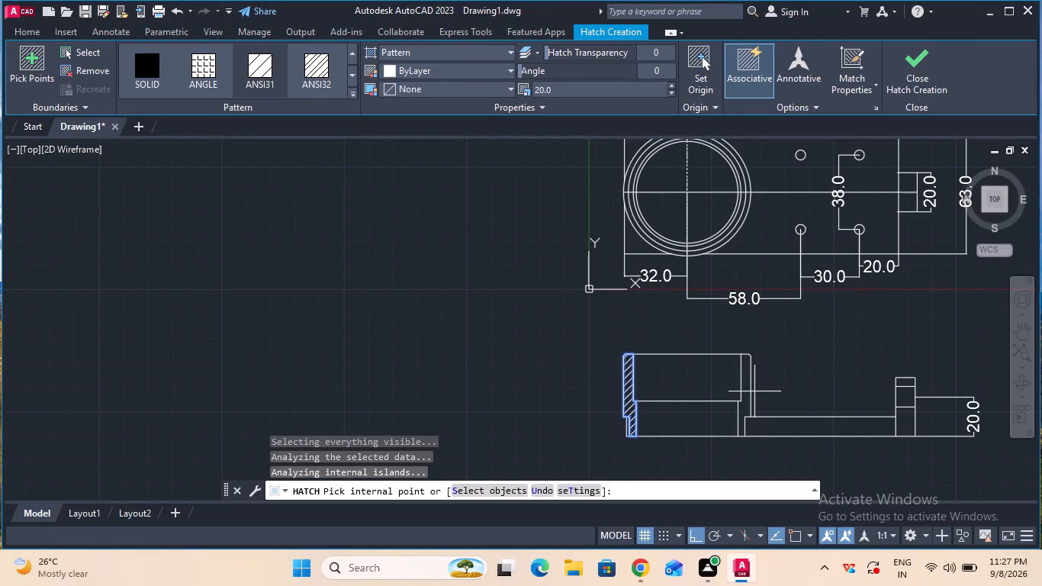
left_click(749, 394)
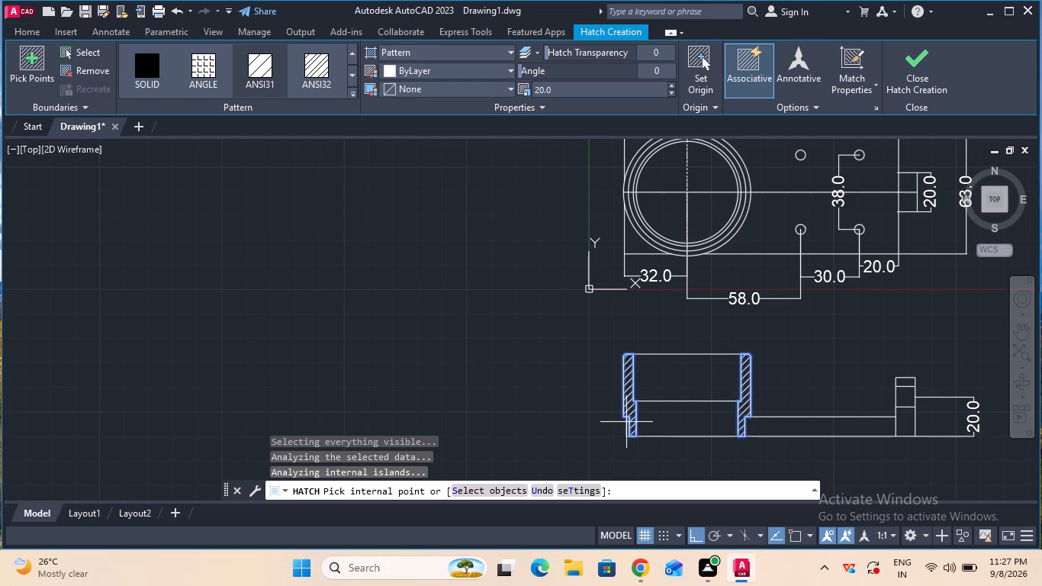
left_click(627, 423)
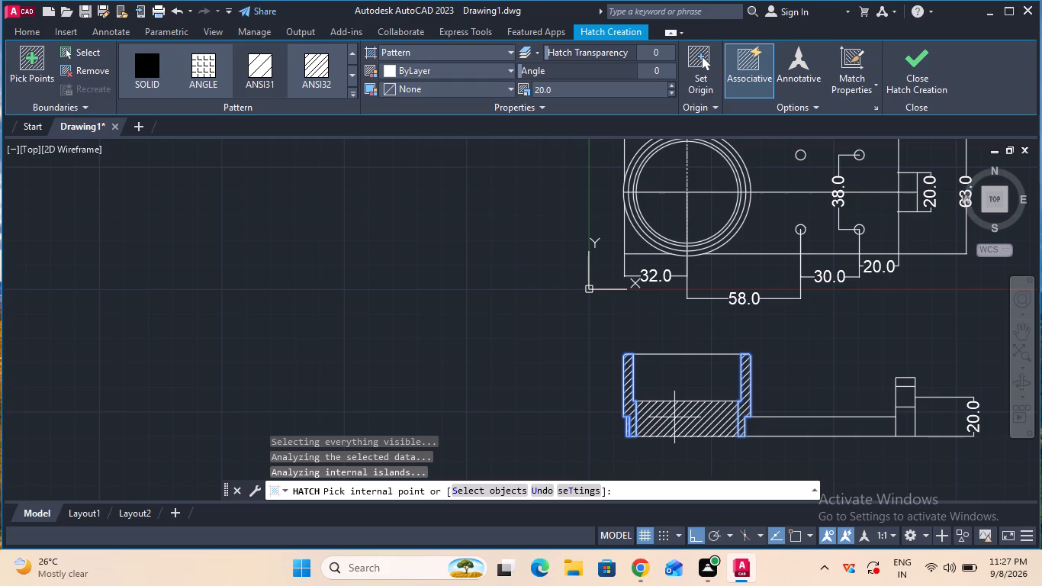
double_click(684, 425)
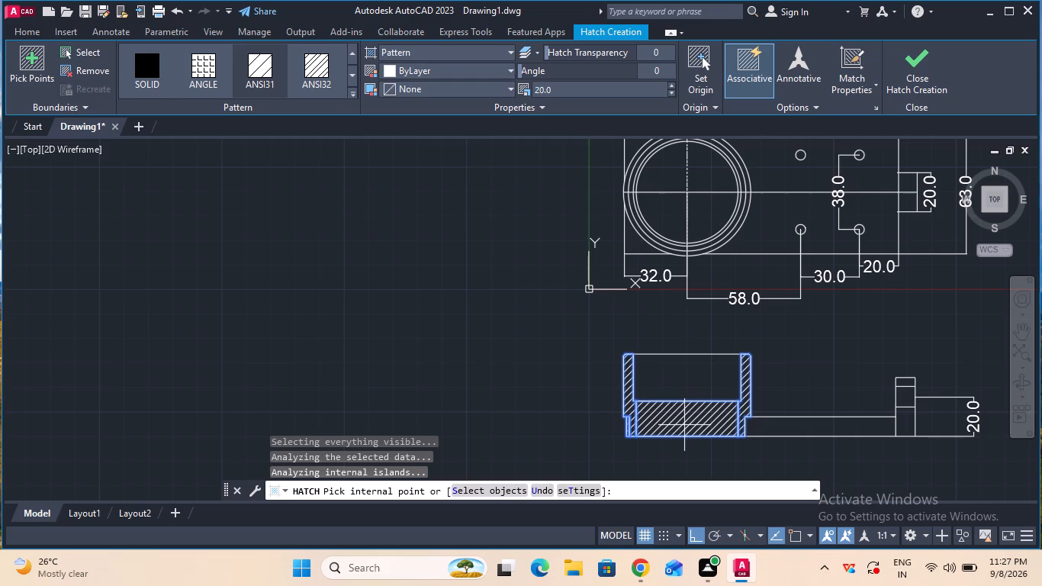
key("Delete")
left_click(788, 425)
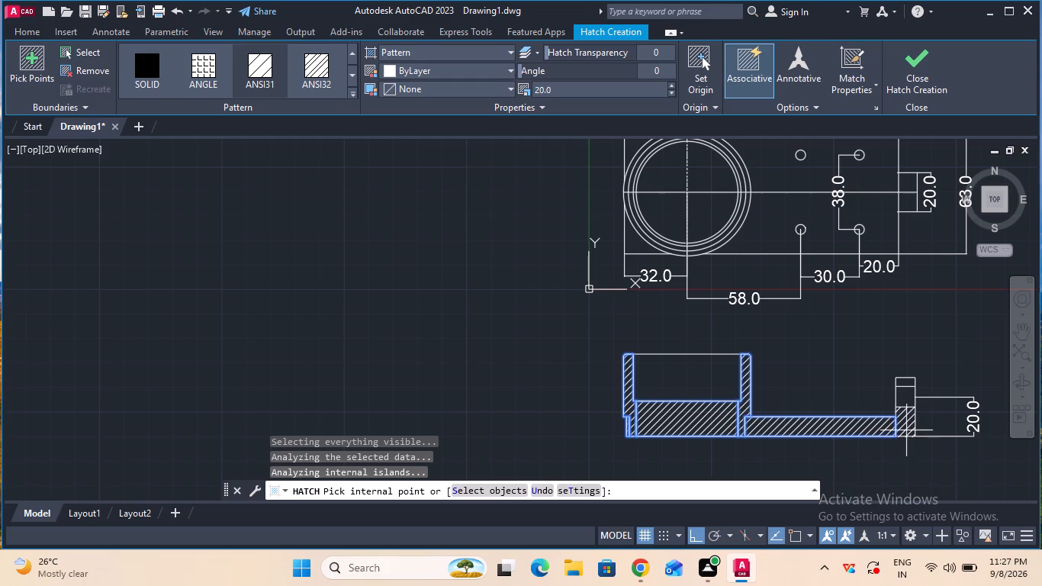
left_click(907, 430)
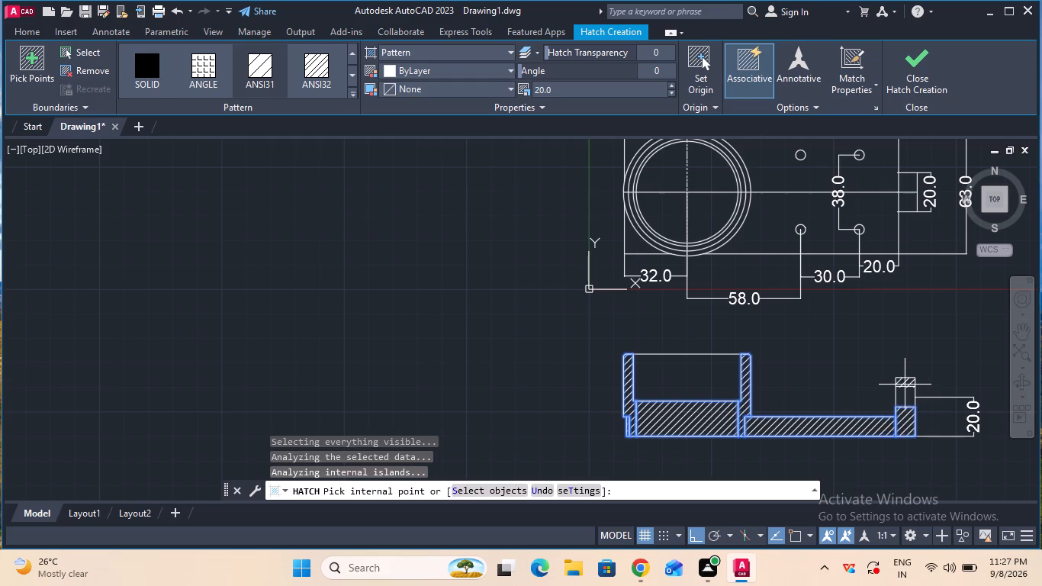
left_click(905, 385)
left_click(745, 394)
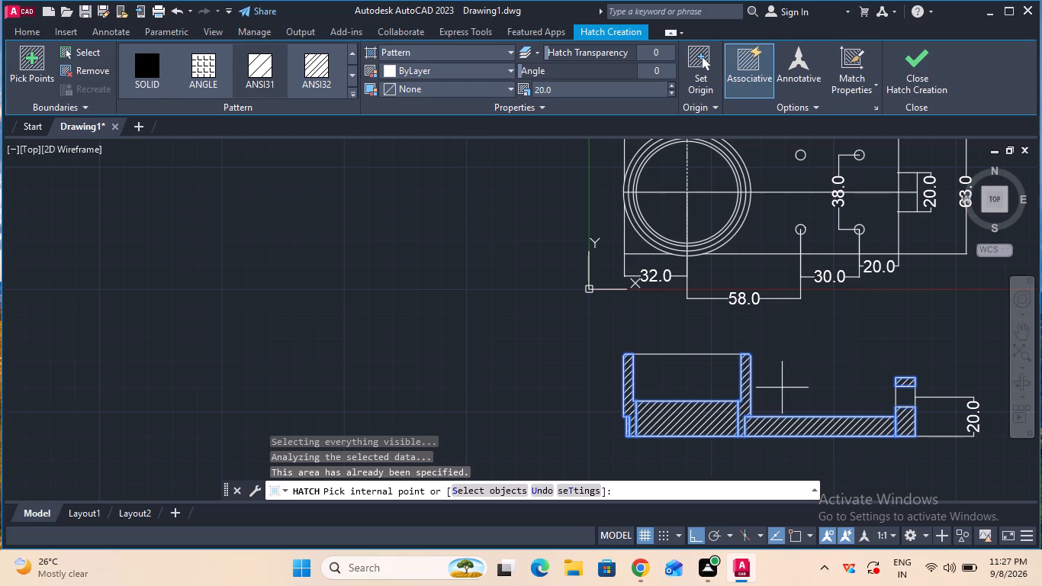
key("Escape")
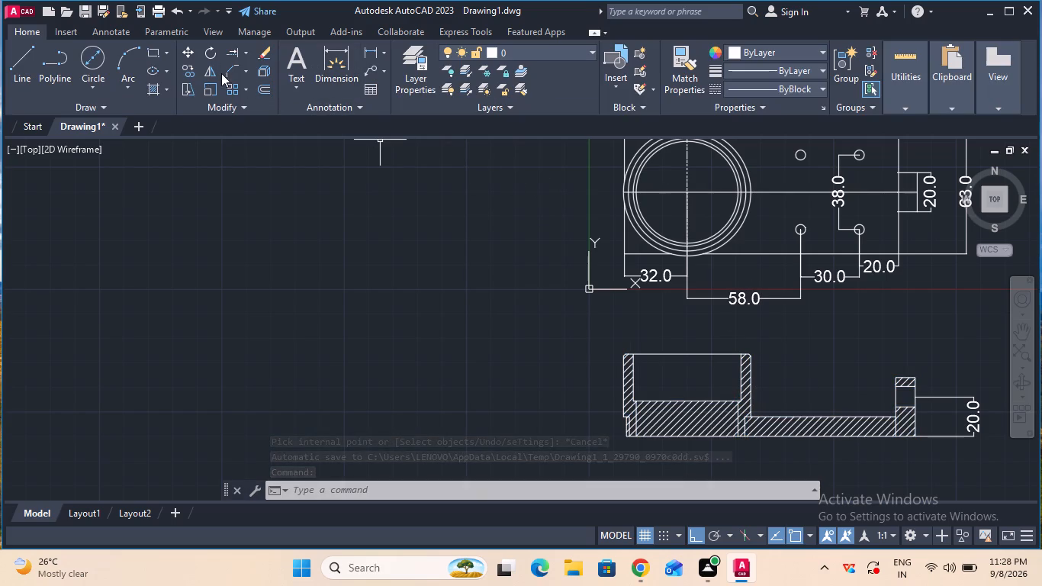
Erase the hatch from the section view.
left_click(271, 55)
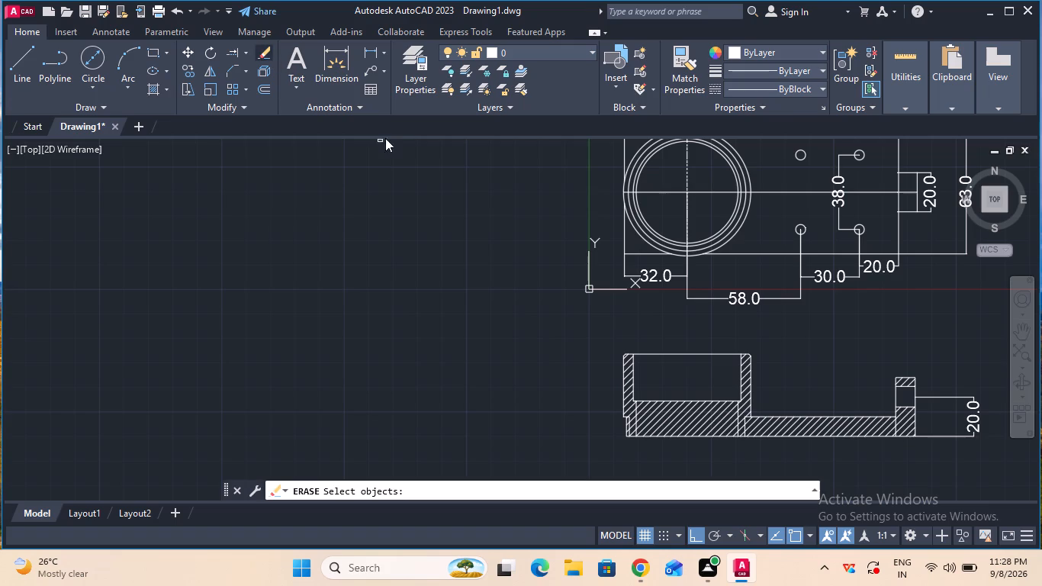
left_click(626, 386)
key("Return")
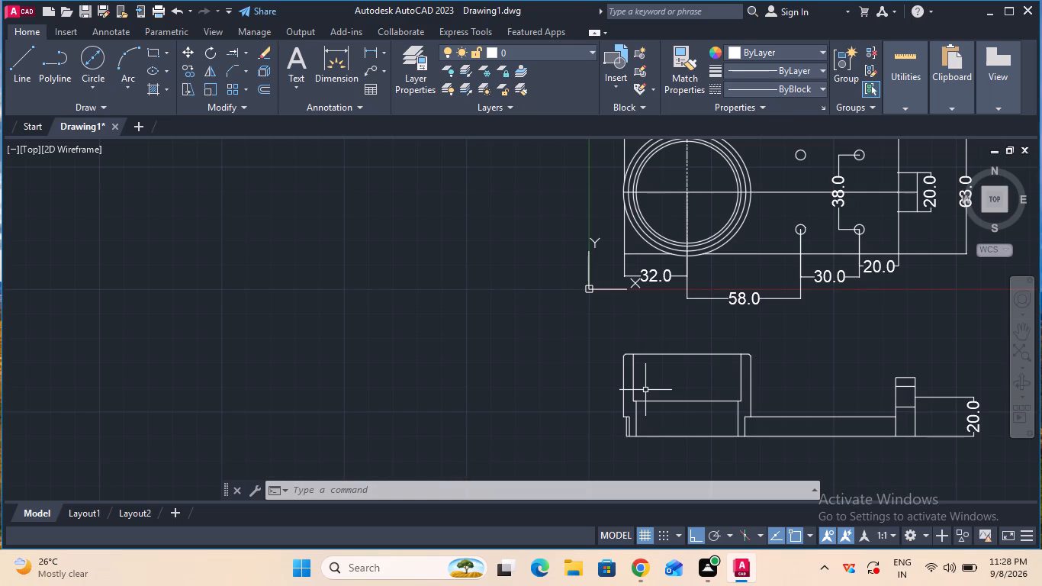
Hatch both stepped body walls and the narrow strip beside the lower step with ANSI31 at an angle of 90.
left_click(156, 91)
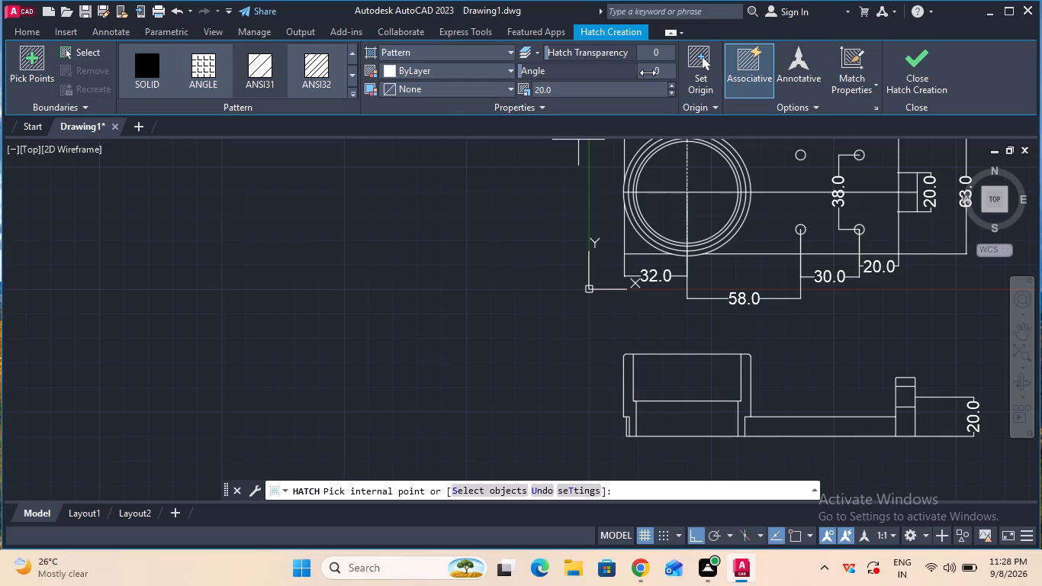
left_click(274, 69)
left_click(628, 394)
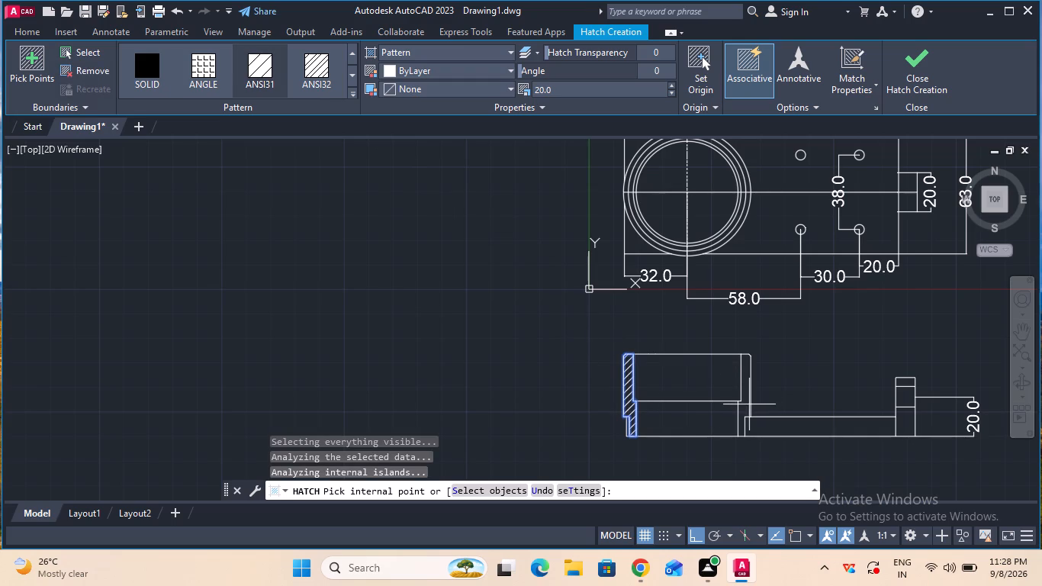
left_click(745, 404)
scroll(651, 408, "up", 1, "ctrl")
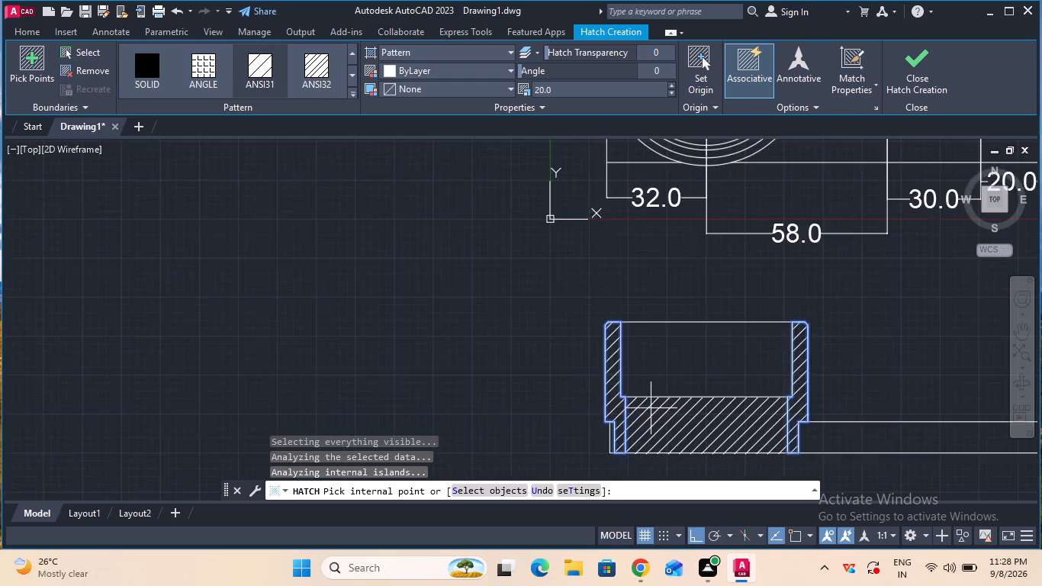
scroll(651, 408, "up", 1, "ctrl")
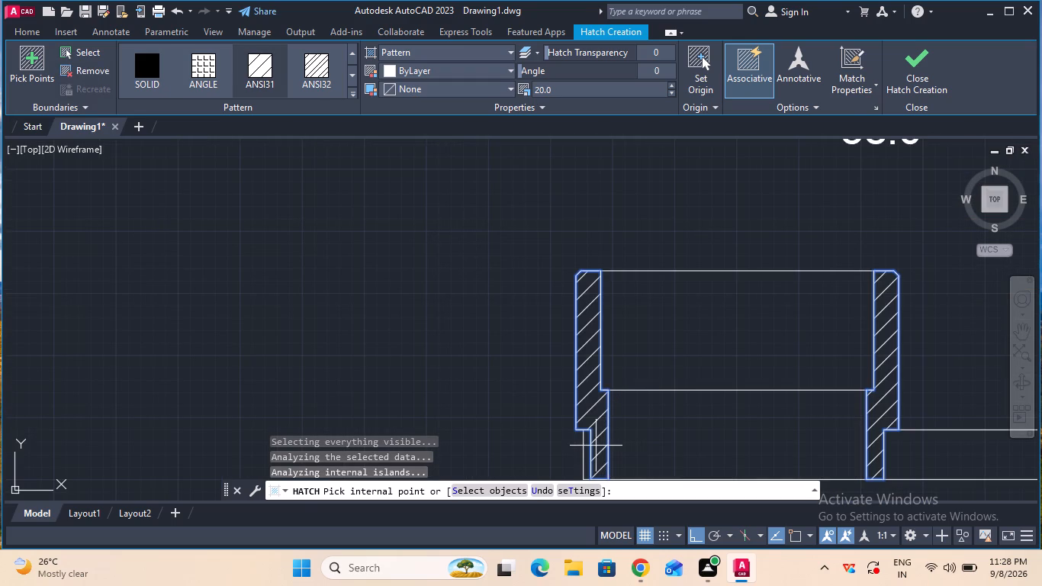
left_click(587, 446)
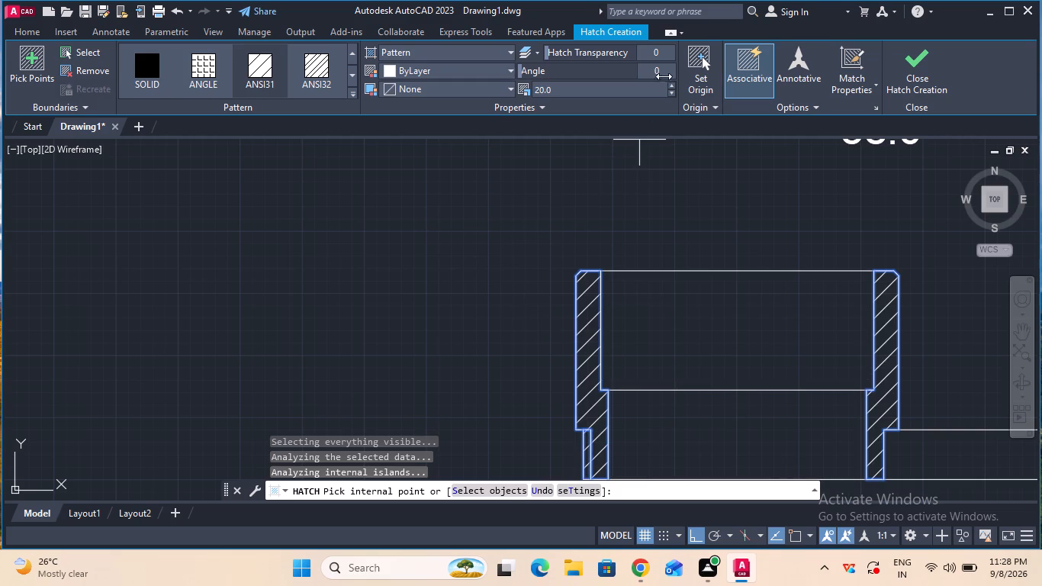
left_click(664, 71)
left_click(664, 71)
double_click(664, 71)
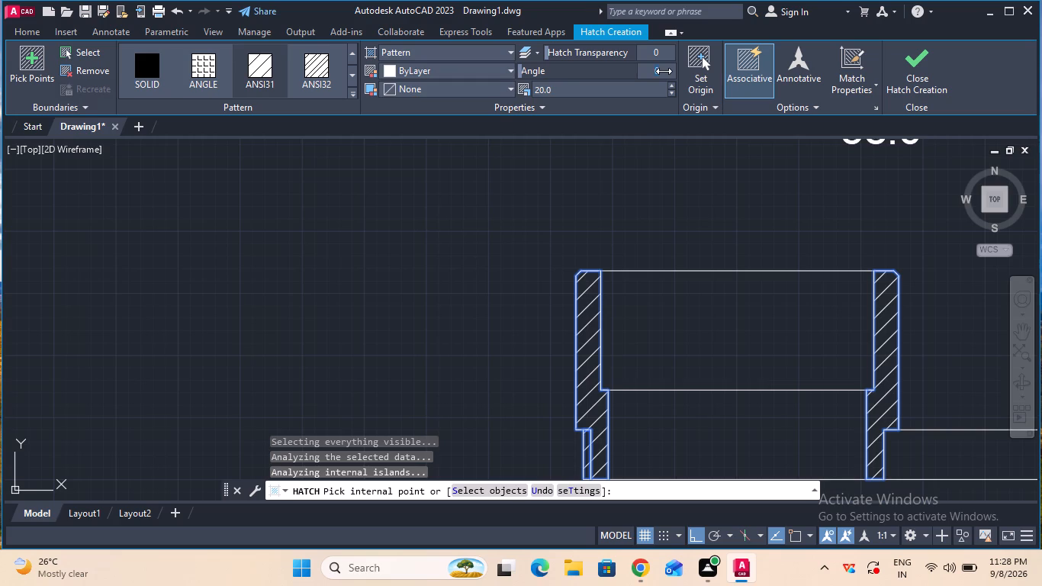
left_click(654, 72)
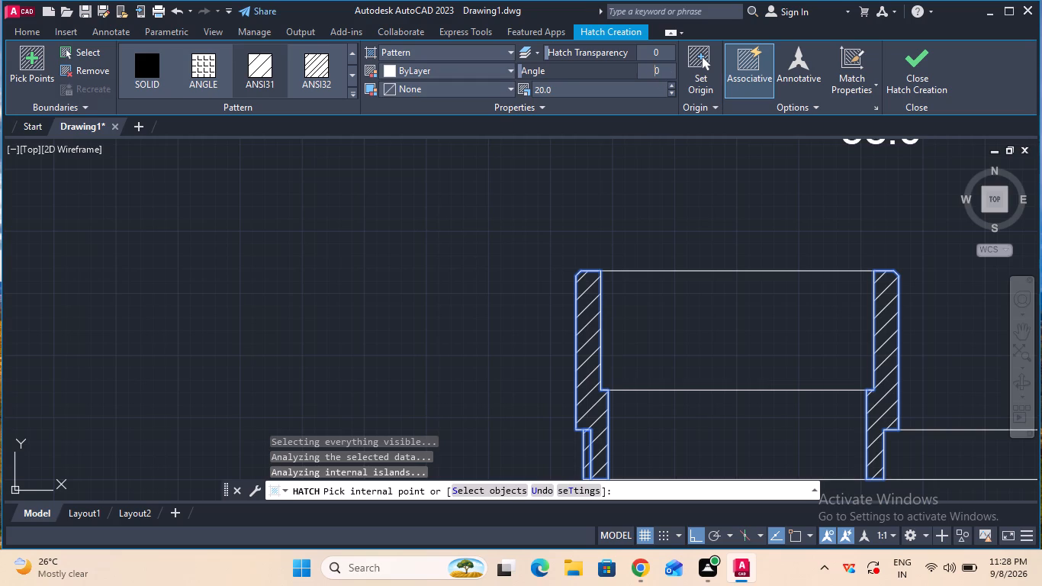
left_click(663, 71)
type("90")
key("Return")
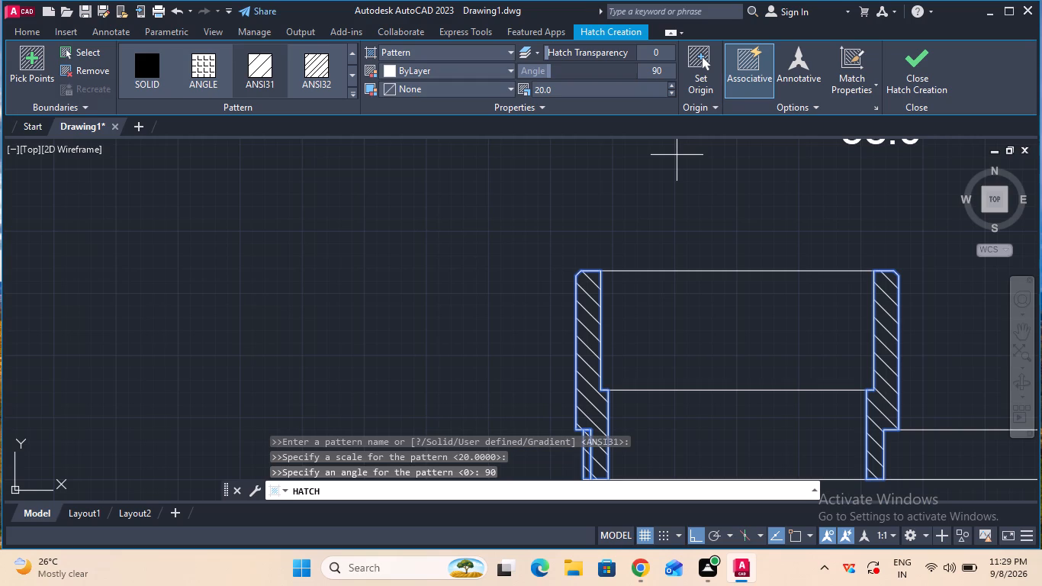
left_click(912, 85)
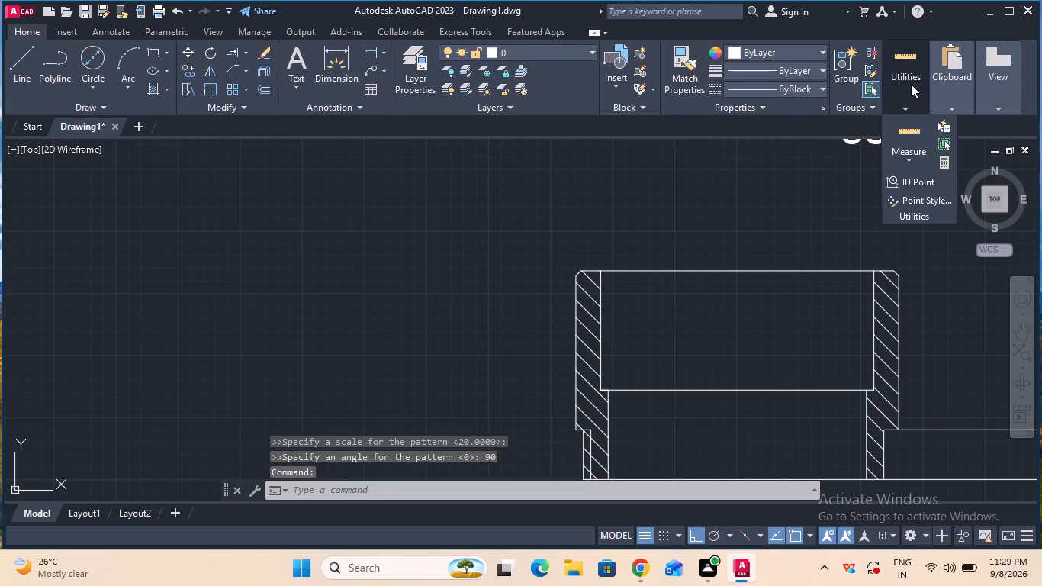
Hatch the section view's base arm between the stepped body and the end upright with ANSI31 at an angle of 0.
scroll(911, 84, "down", 6, "ctrl")
scroll(813, 225, "down", 1, "ctrl")
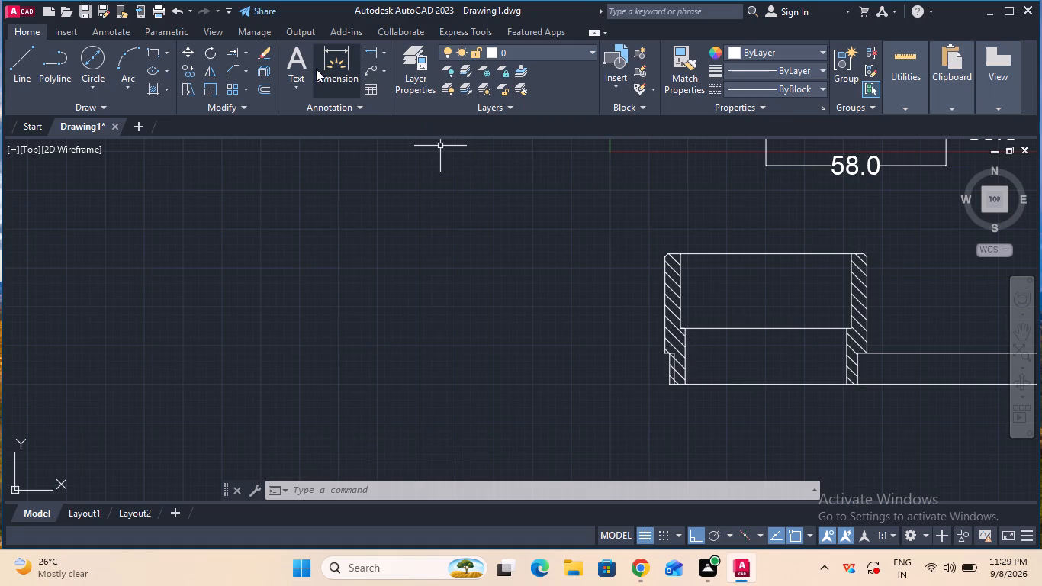
left_click(167, 89)
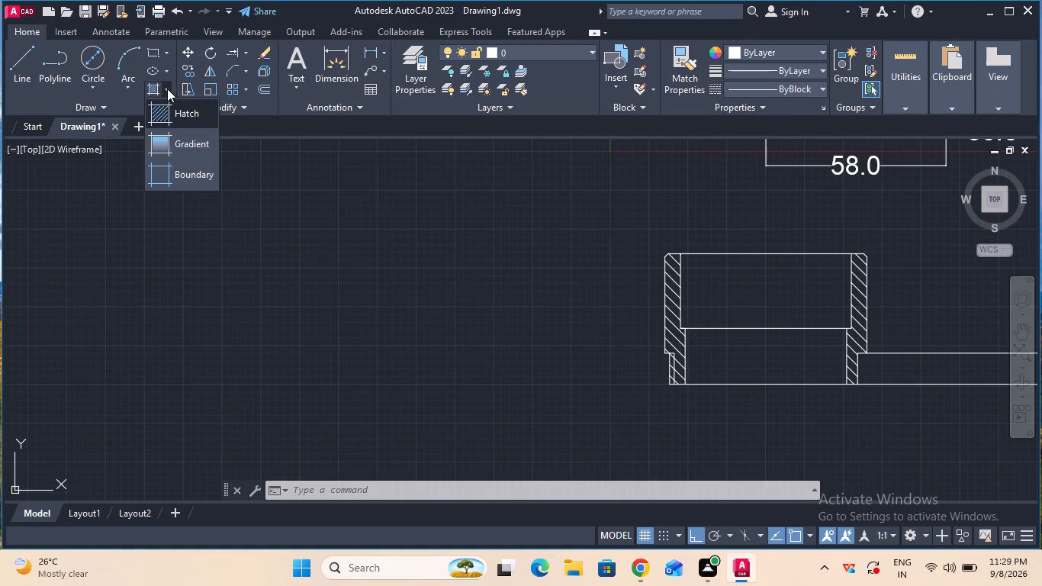
left_click(182, 112)
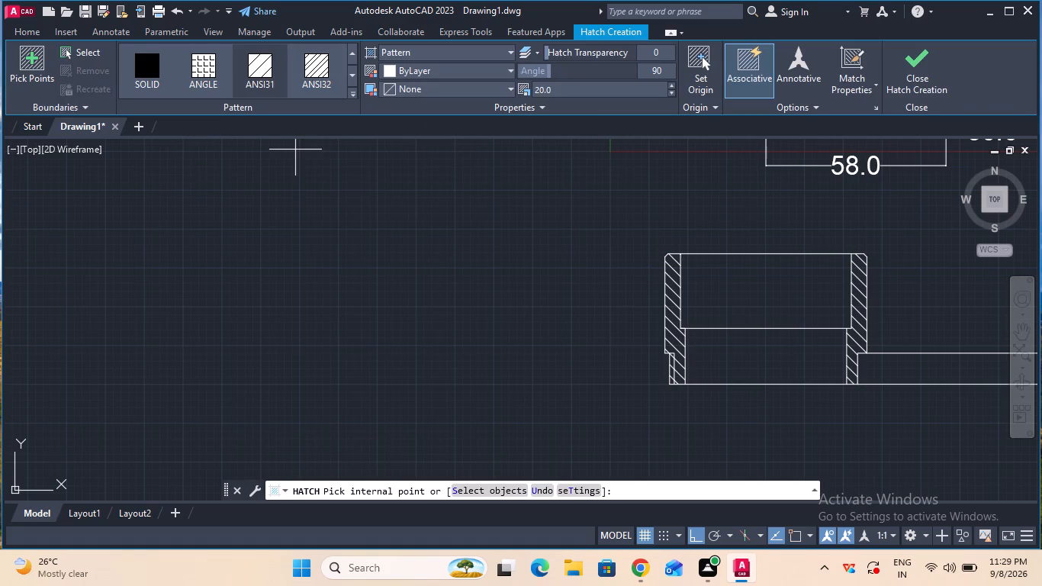
left_click(278, 85)
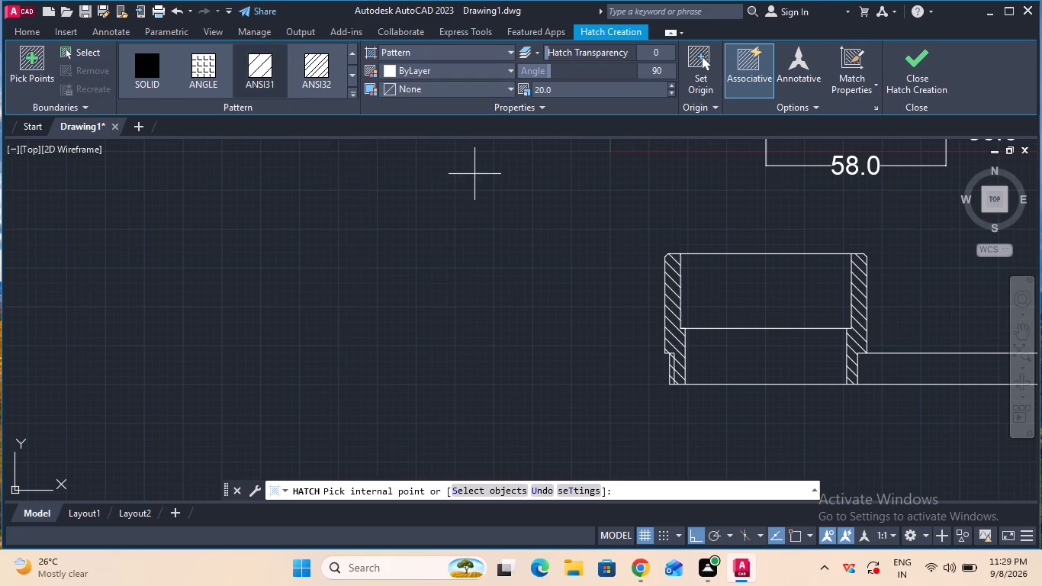
left_click(883, 369)
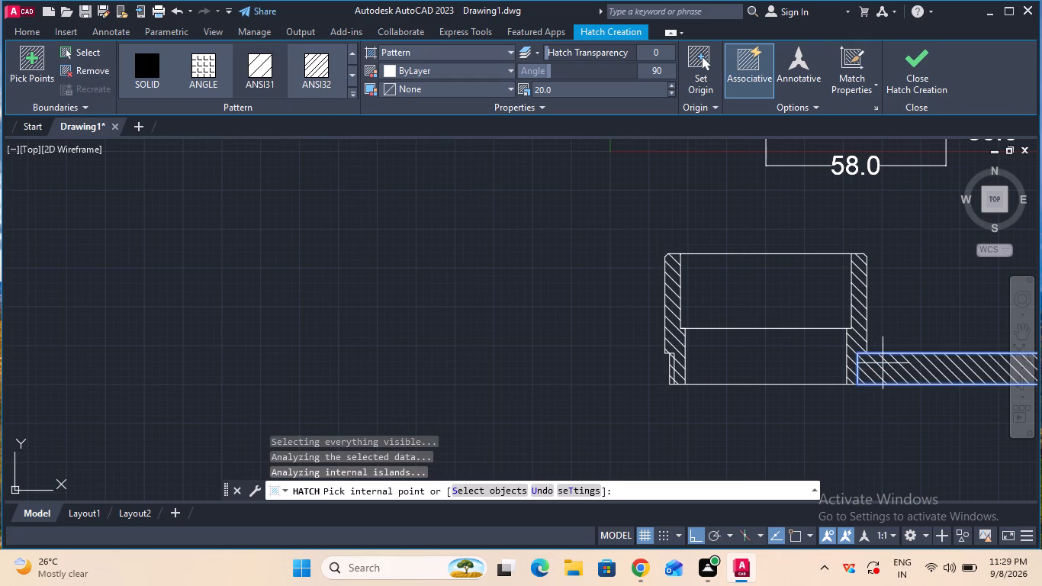
left_click(658, 72)
key("0")
left_click(910, 369)
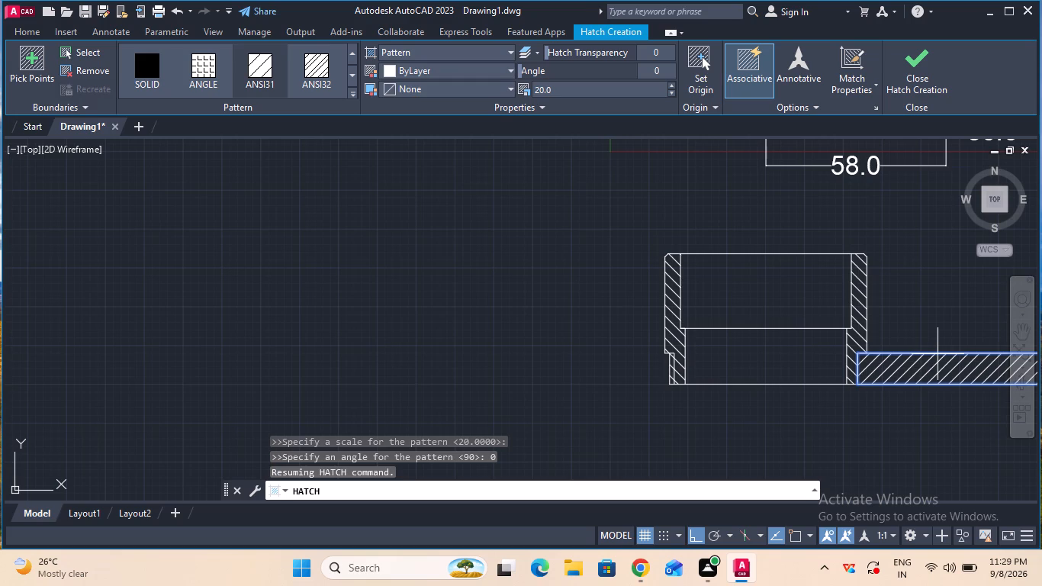
left_click(909, 86)
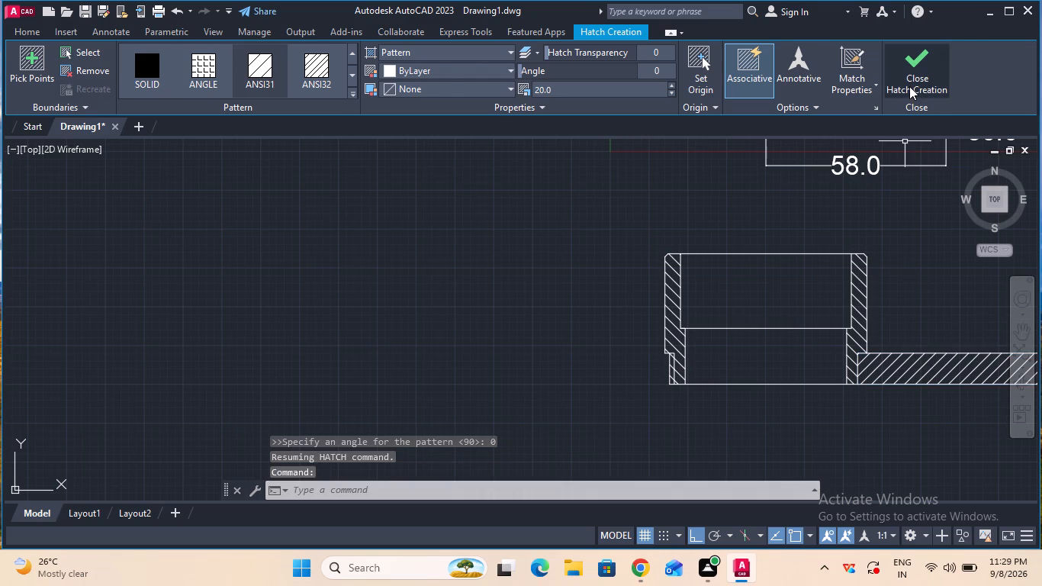
Hatch the end upright above and below its hole with ANSI31 at angle 0 and scale 20.
left_click(1015, 336)
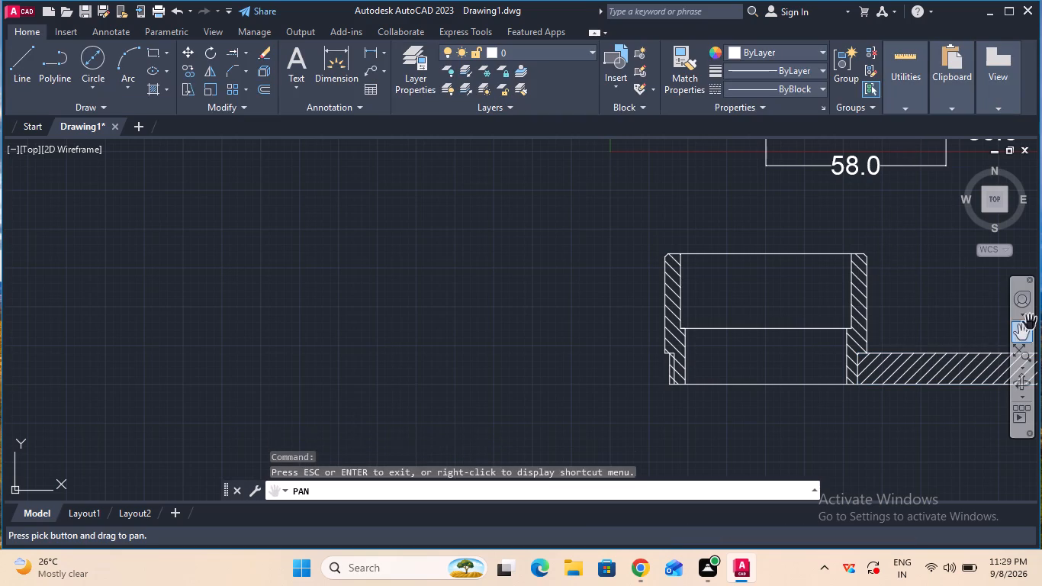
left_click_drag(986, 316, 706, 285)
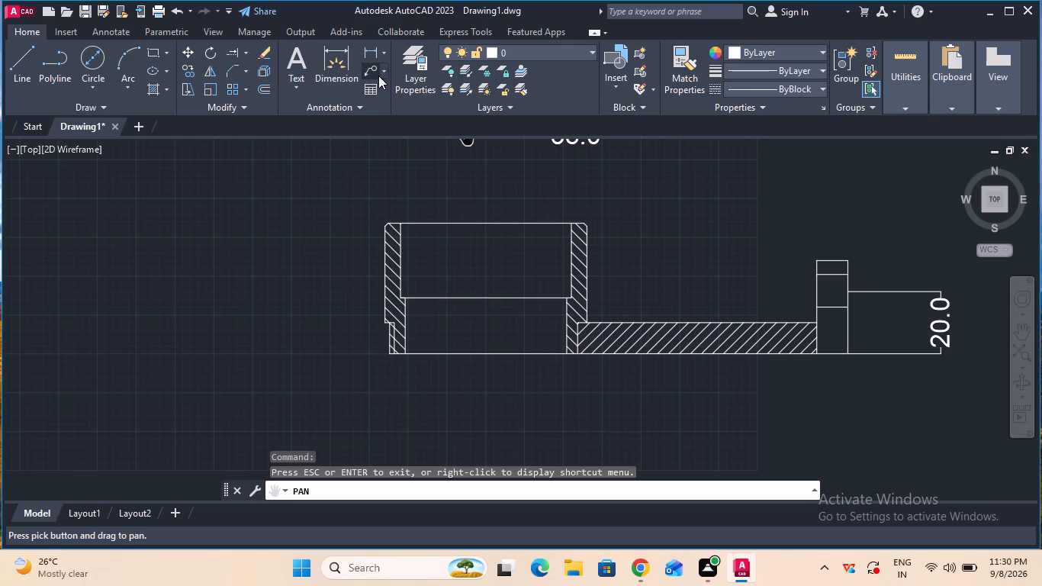
left_click(157, 87)
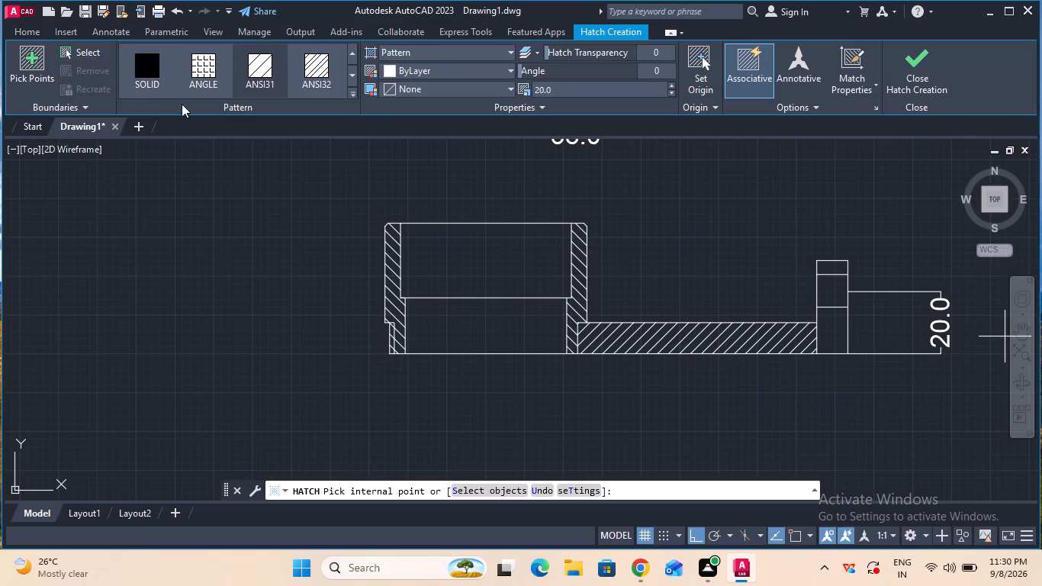
left_click(268, 73)
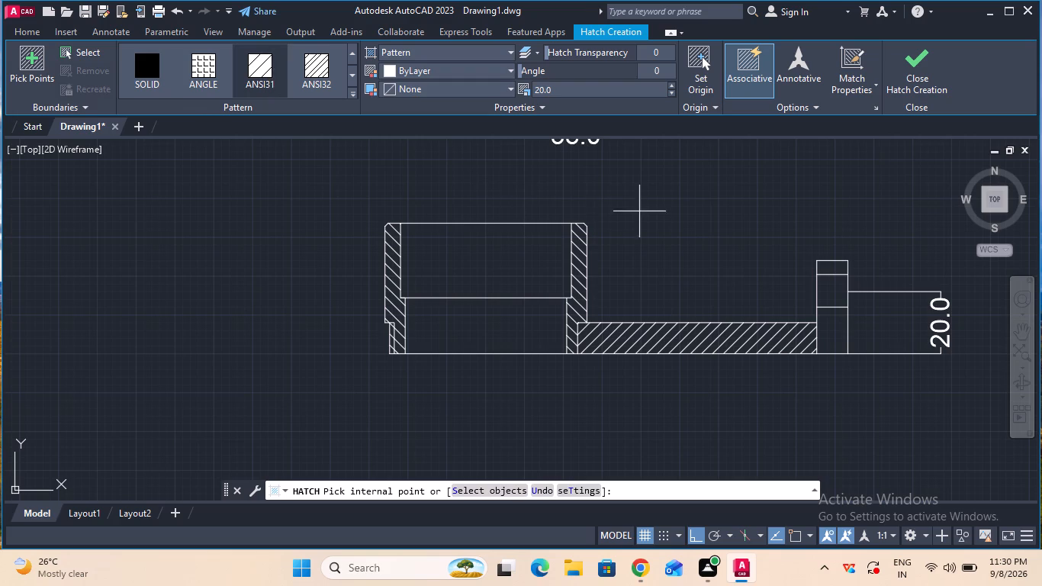
left_click(825, 262)
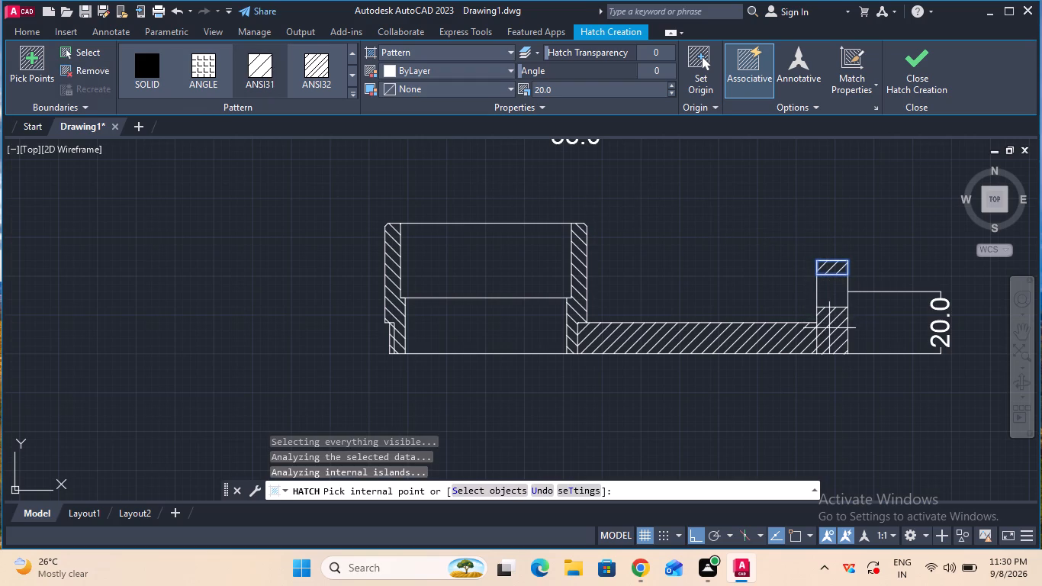
left_click(829, 328)
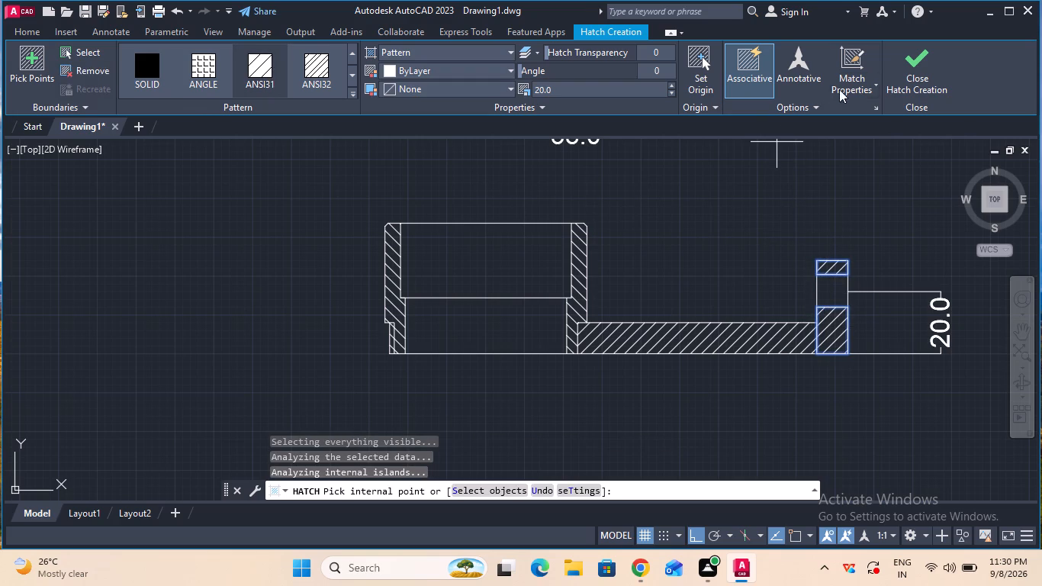
left_click(909, 76)
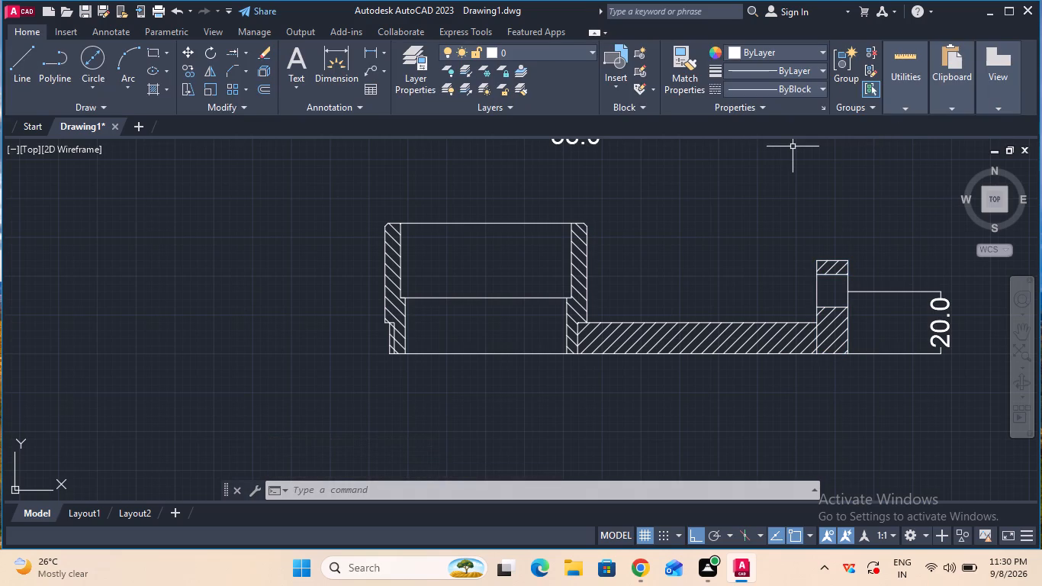
Add a linear dimension for the end upright's width, placed above its top edge.
left_click(368, 59)
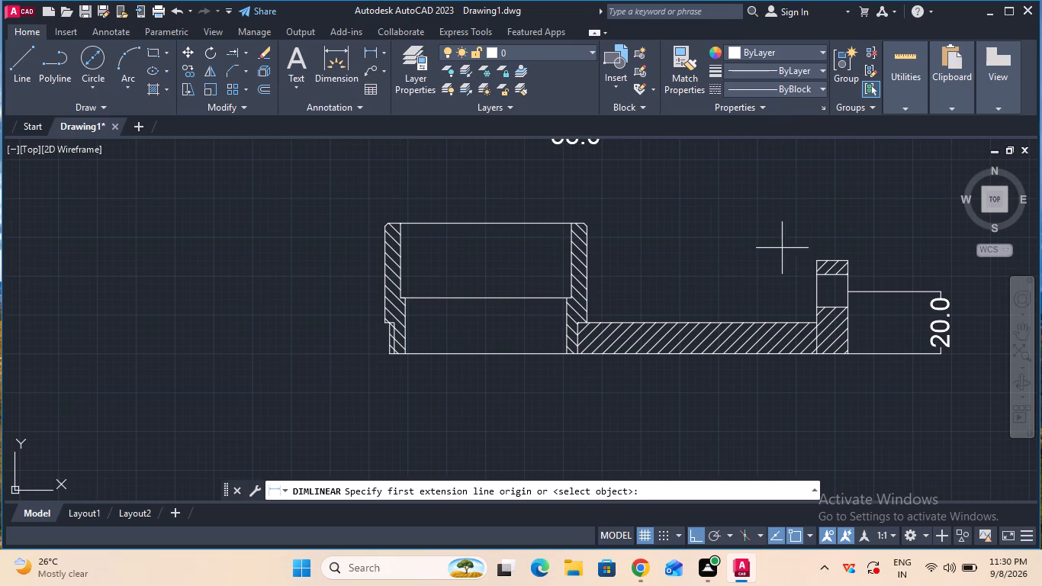
left_click(814, 262)
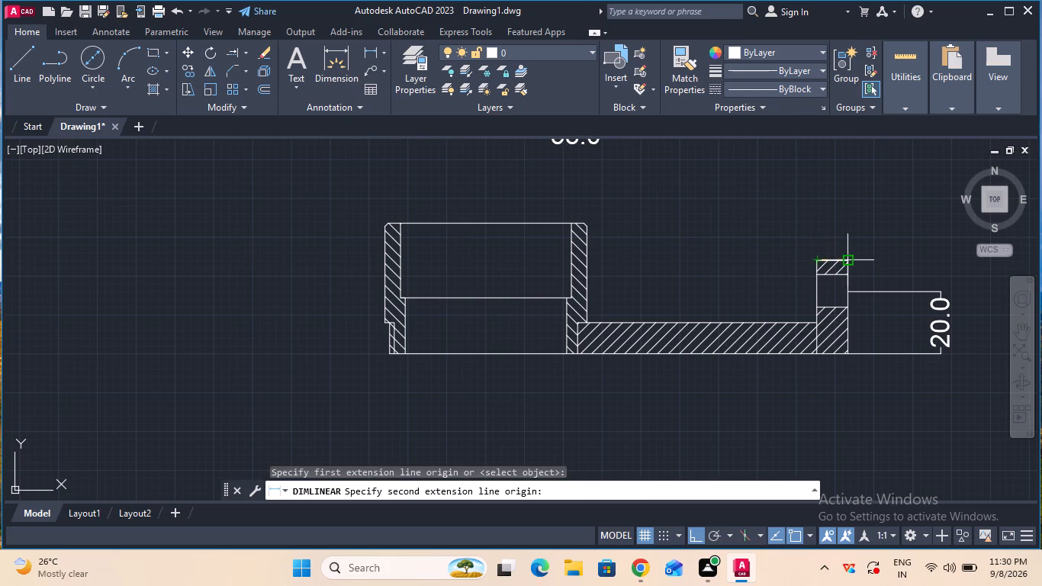
left_click(848, 264)
left_click(846, 223)
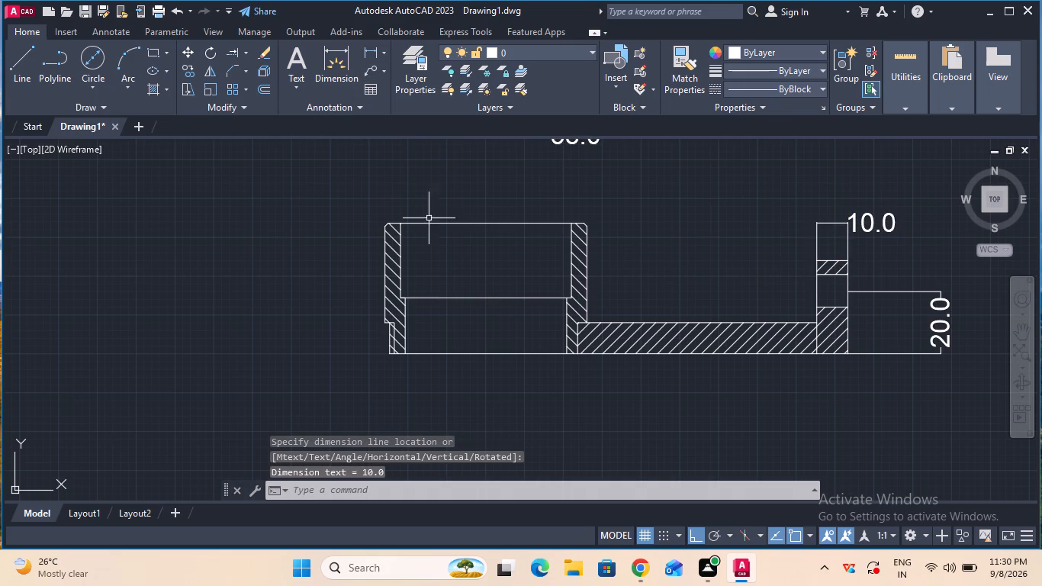
Dimension the stepped body's upper bore width and overall outer width, stacking the outer dimension above the bore dimension.
left_click(370, 48)
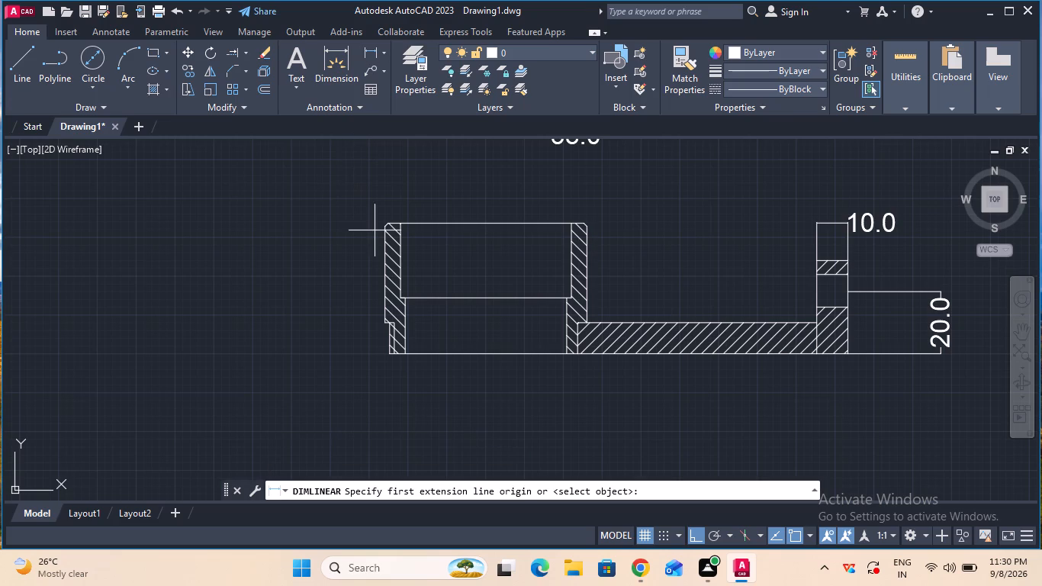
left_click(404, 227)
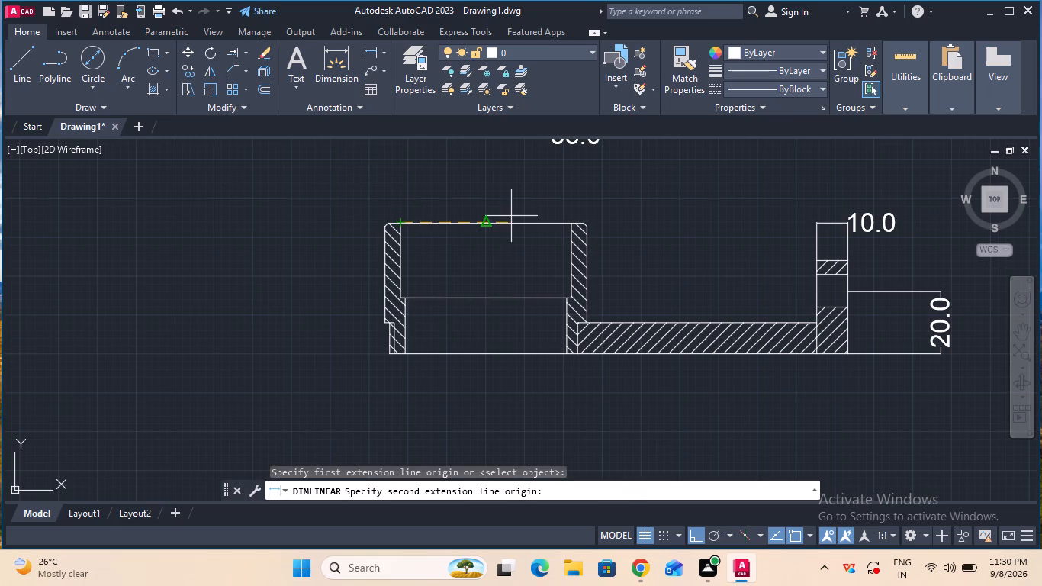
left_click(569, 220)
left_click(566, 204)
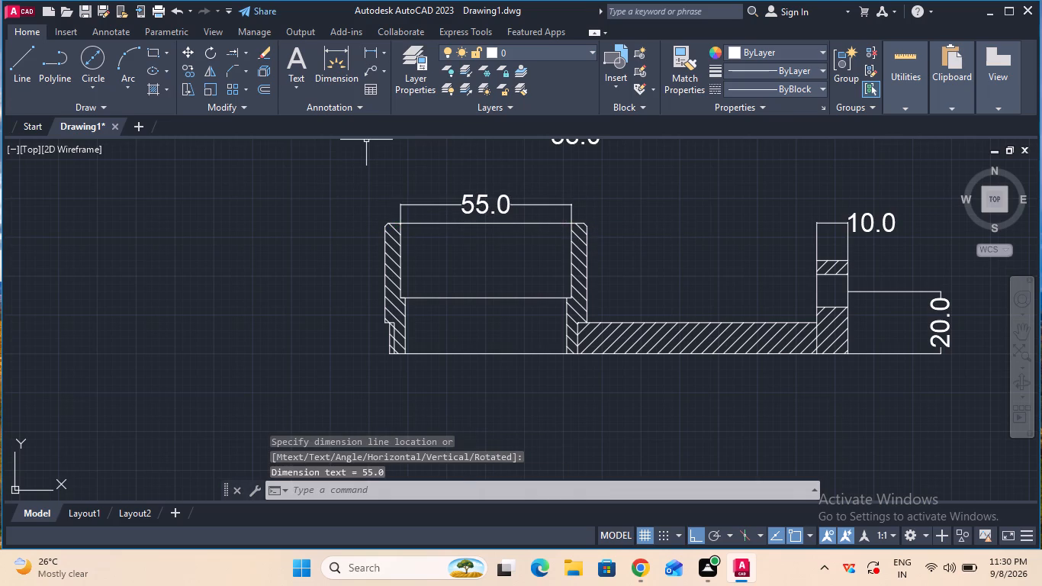
left_click(365, 58)
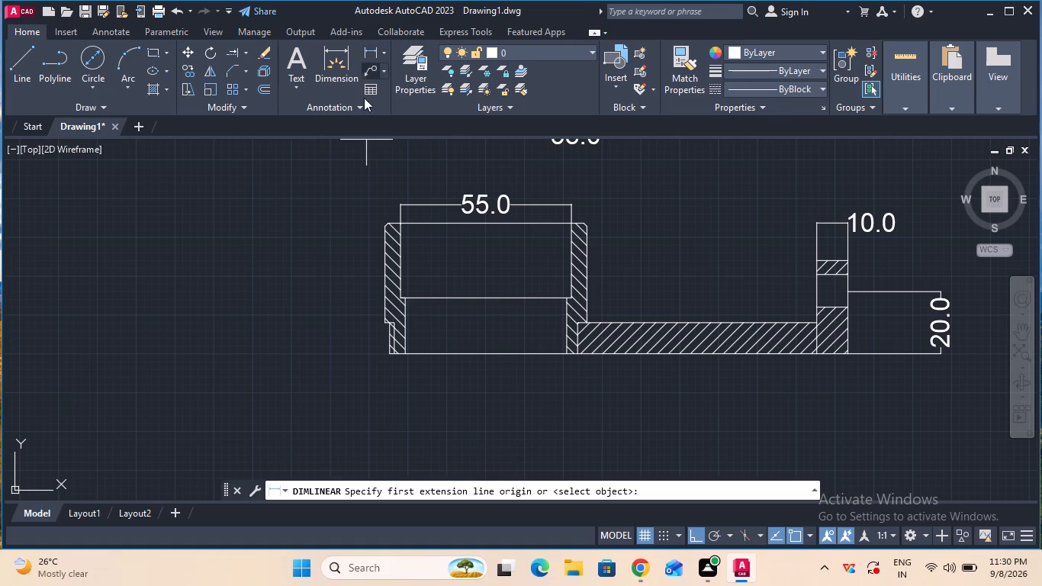
left_click(383, 225)
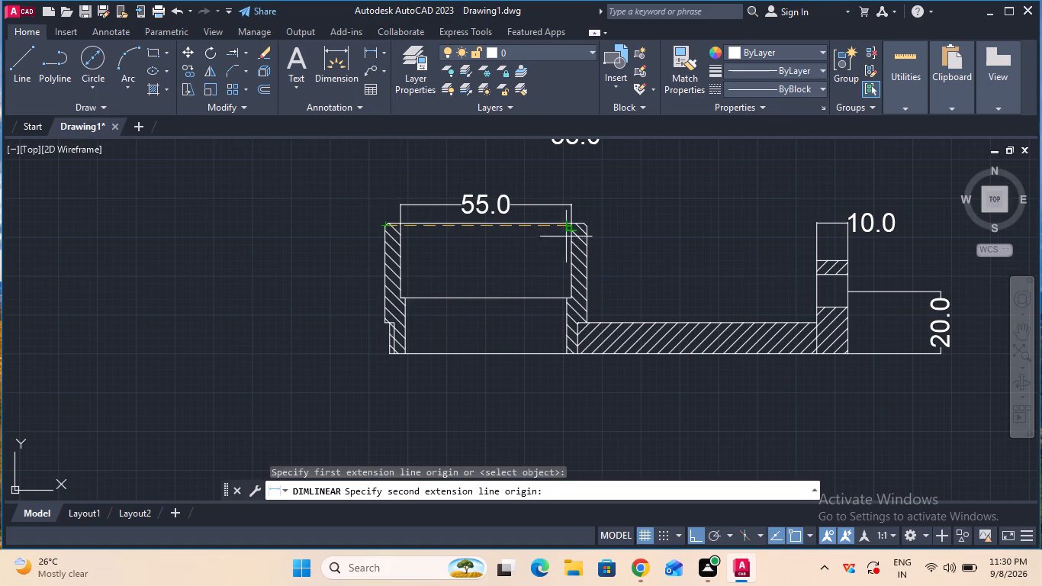
left_click(588, 233)
left_click(593, 180)
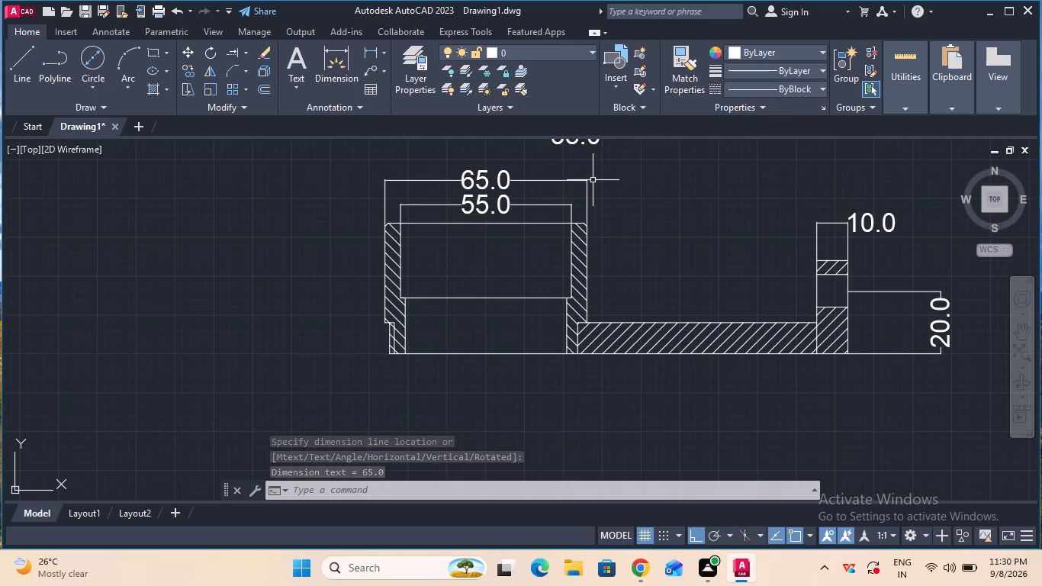
Dimension the stepped body's lower bore width, placing the dimension below the base line.
left_click(371, 50)
left_click(406, 356)
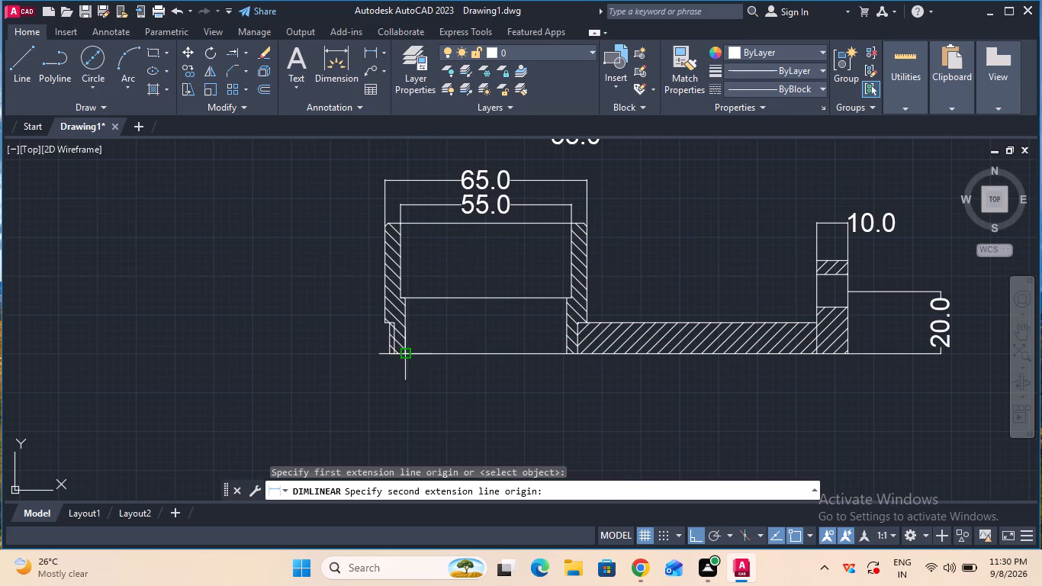
left_click(569, 357)
left_click(569, 378)
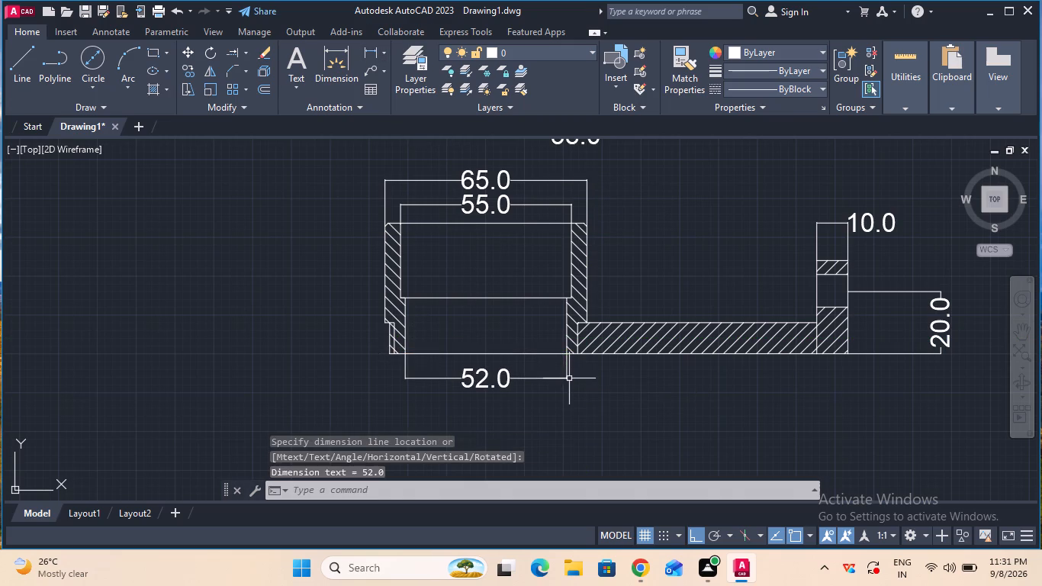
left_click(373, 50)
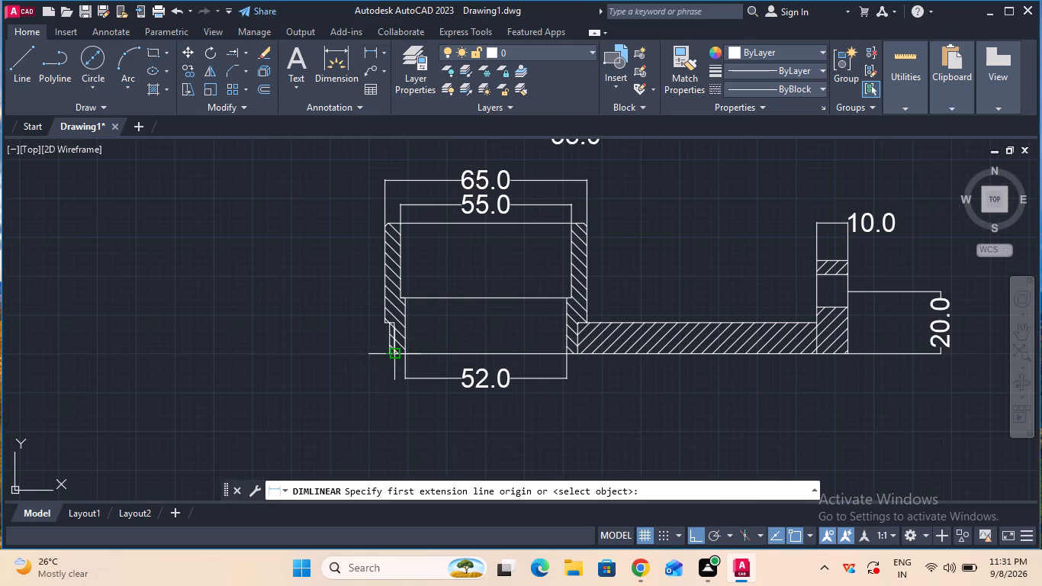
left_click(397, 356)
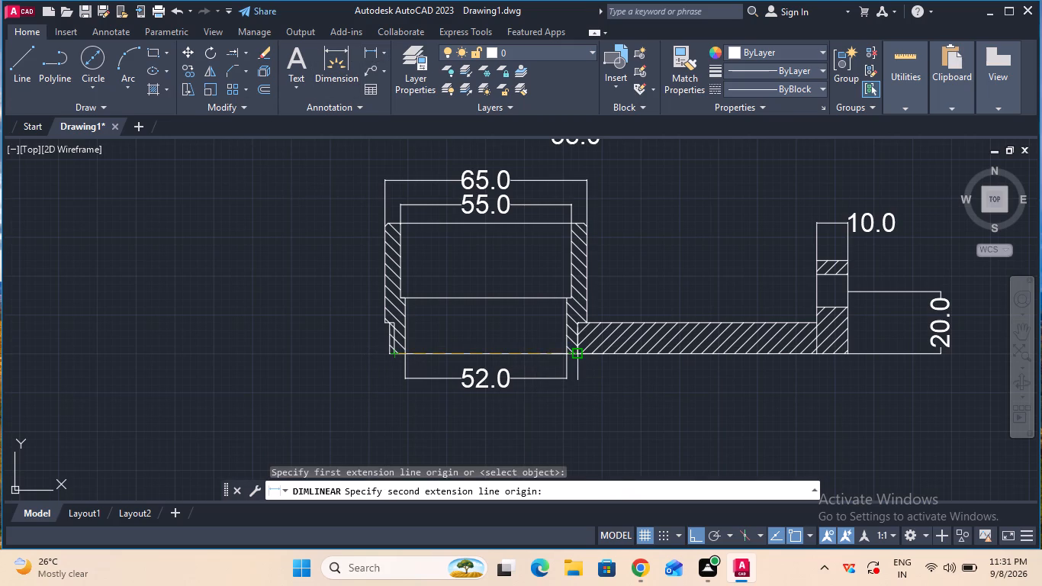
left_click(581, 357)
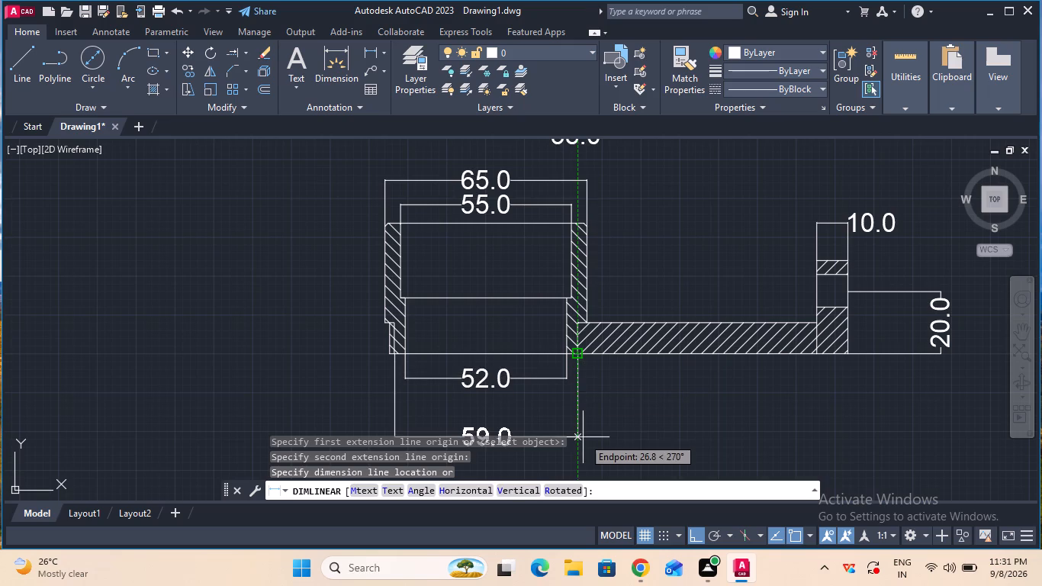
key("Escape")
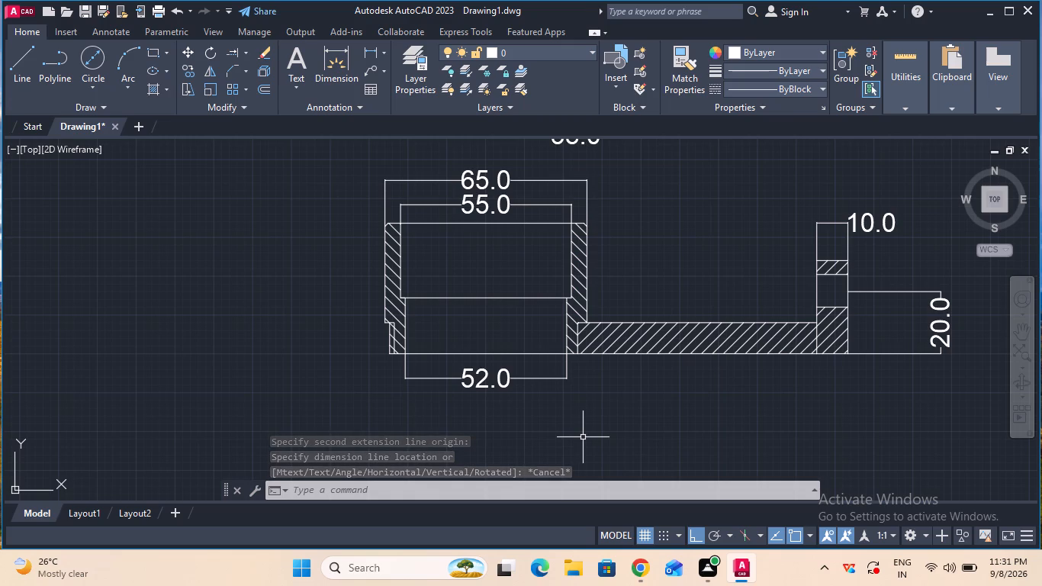
Add a vertical linear dimension for the base arm's thickness near the middle of the arm.
left_click(370, 57)
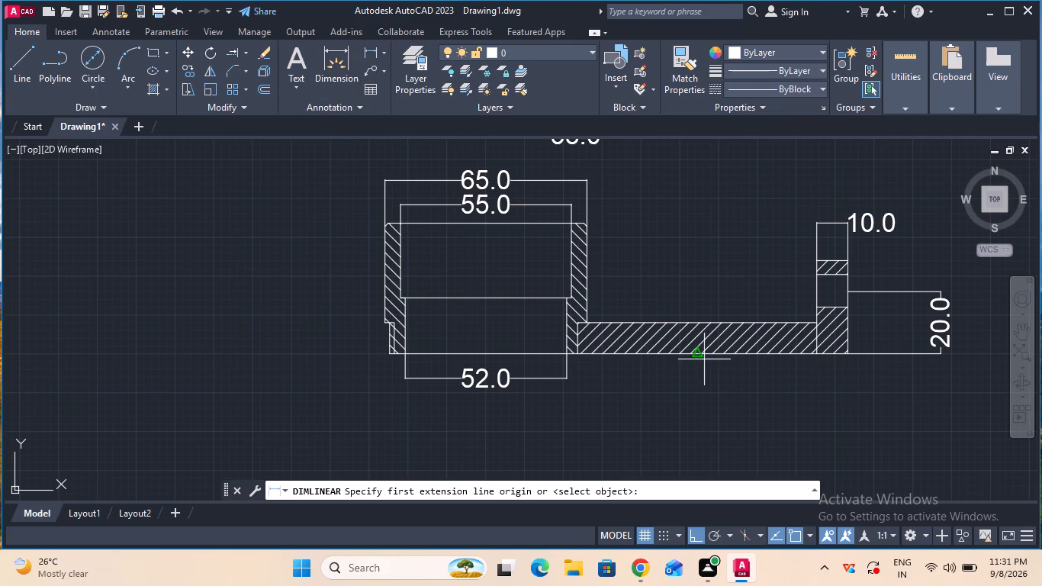
left_click(698, 352)
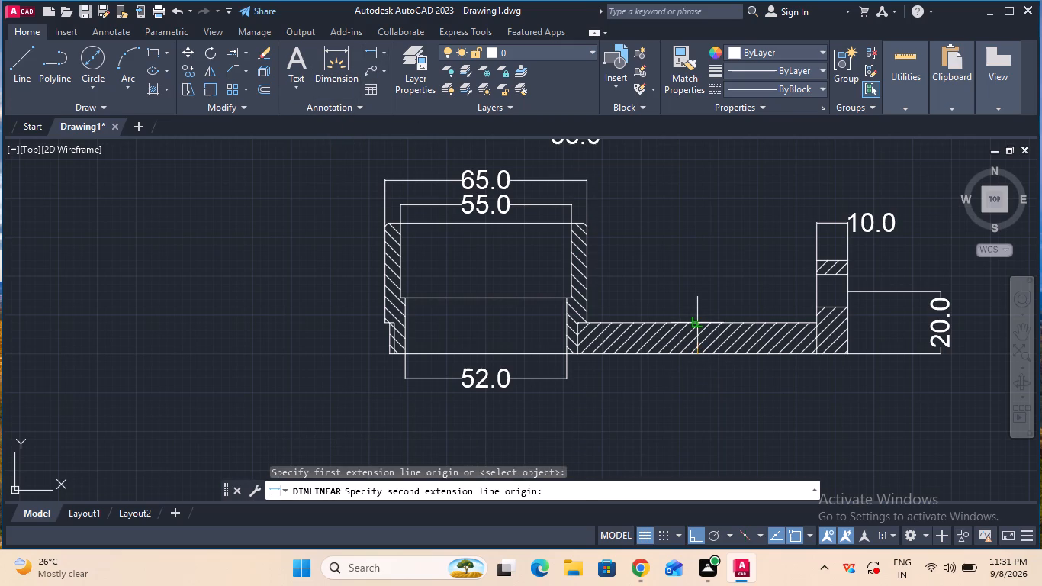
left_click(696, 327)
left_click(685, 279)
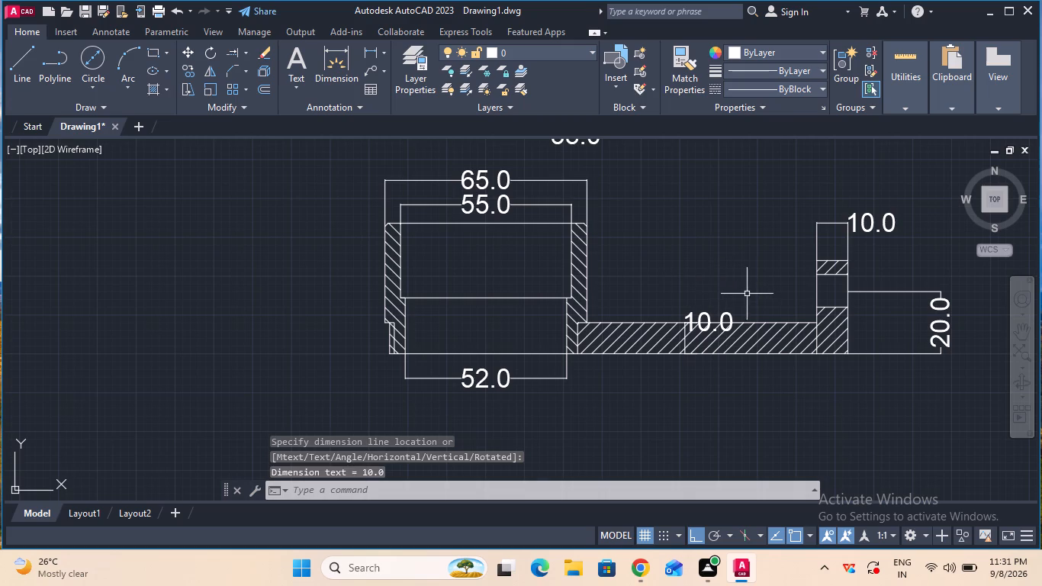
left_click(722, 299)
left_click(736, 300)
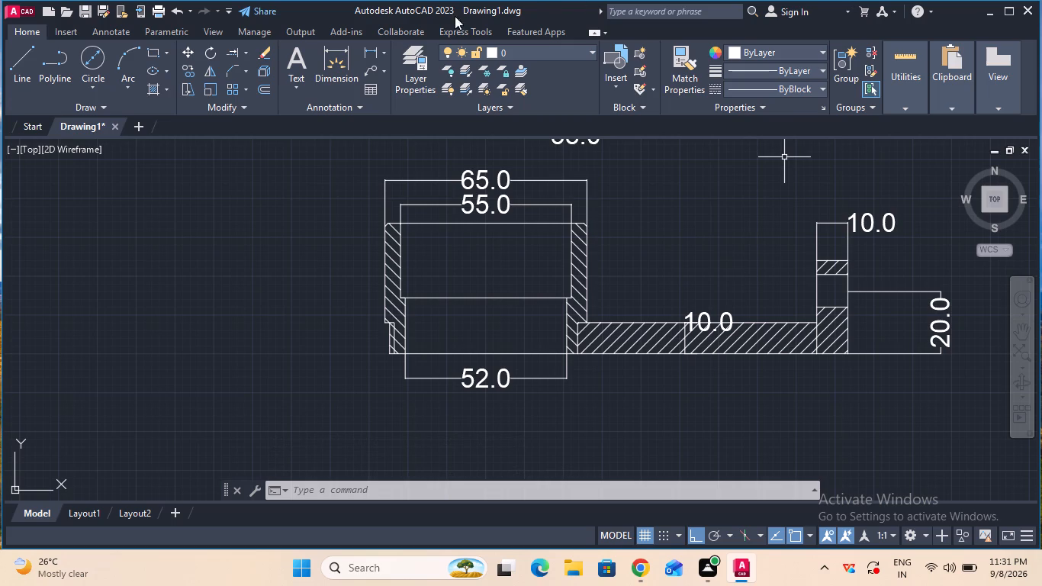
Add a vertical linear dimension for the end upright's full height, from its top edge to the base line, outside the existing 20.0 dimension.
left_click(371, 53)
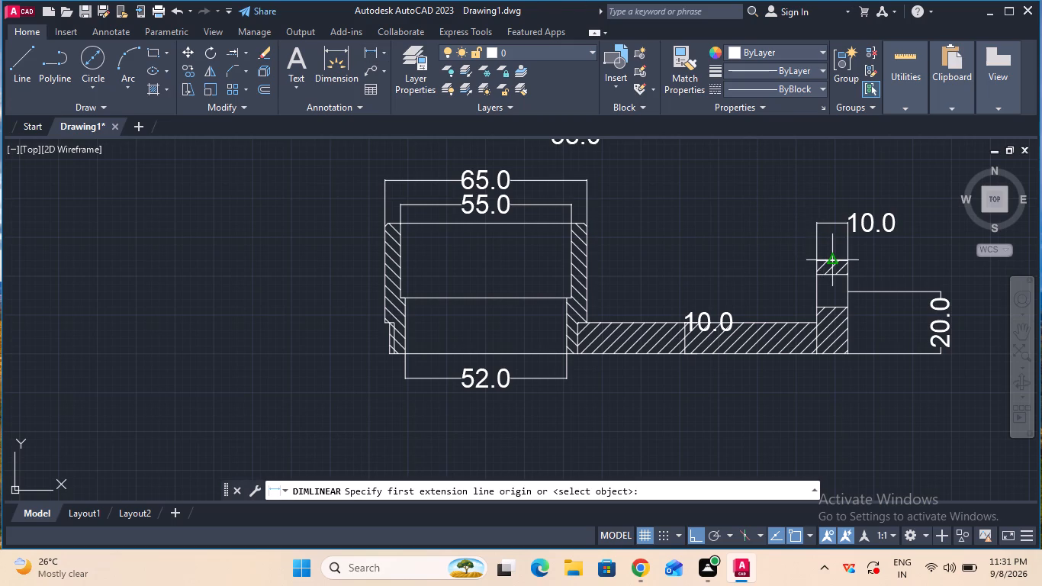
left_click(835, 263)
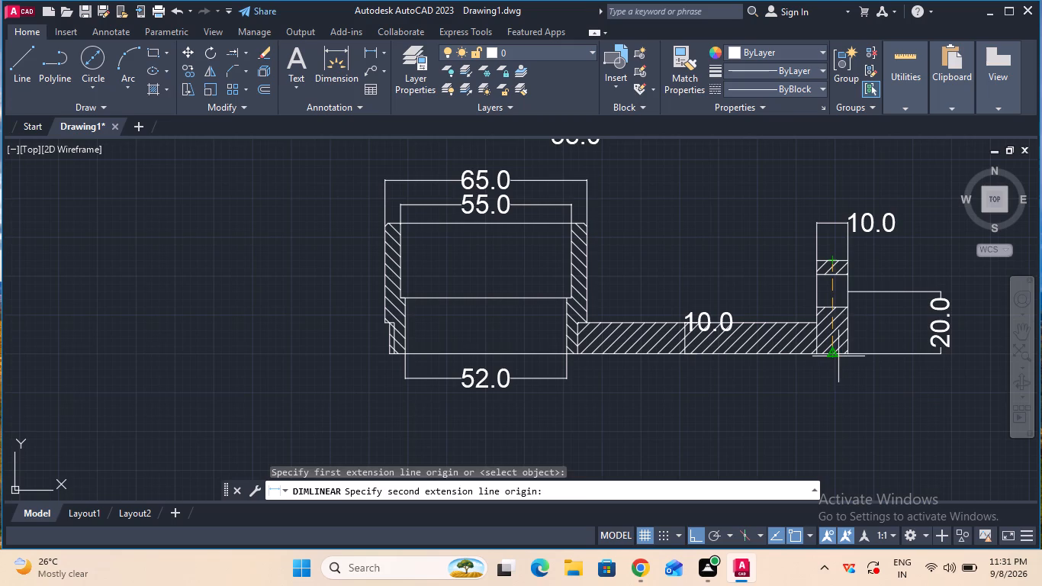
left_click(838, 356)
left_click(975, 366)
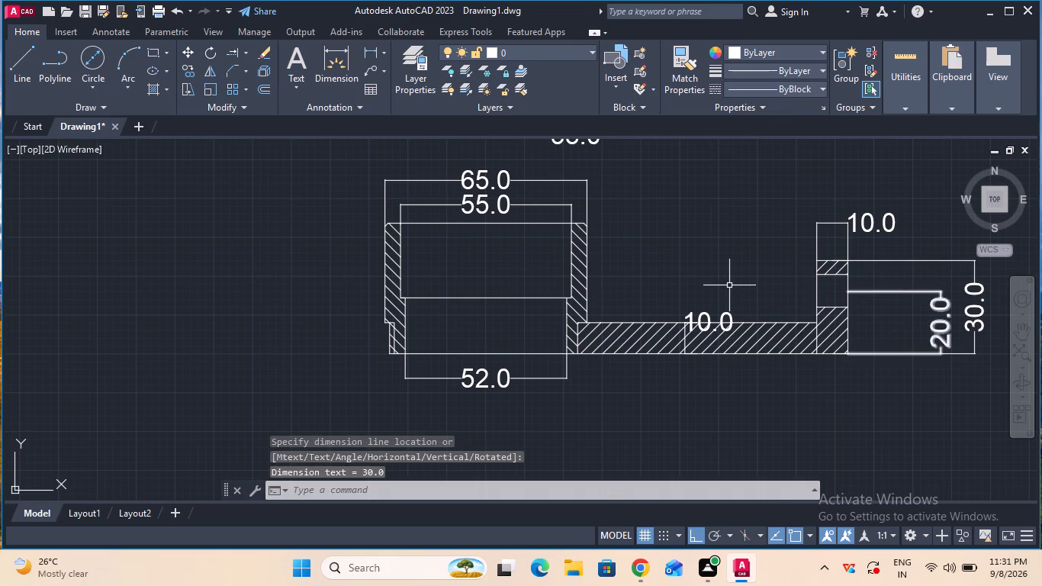
Move both dimensioned views together about 208 units horizontally in the positive X direction, using the circles' centre as base point.
scroll(729, 285, "down", 2, "ctrl")
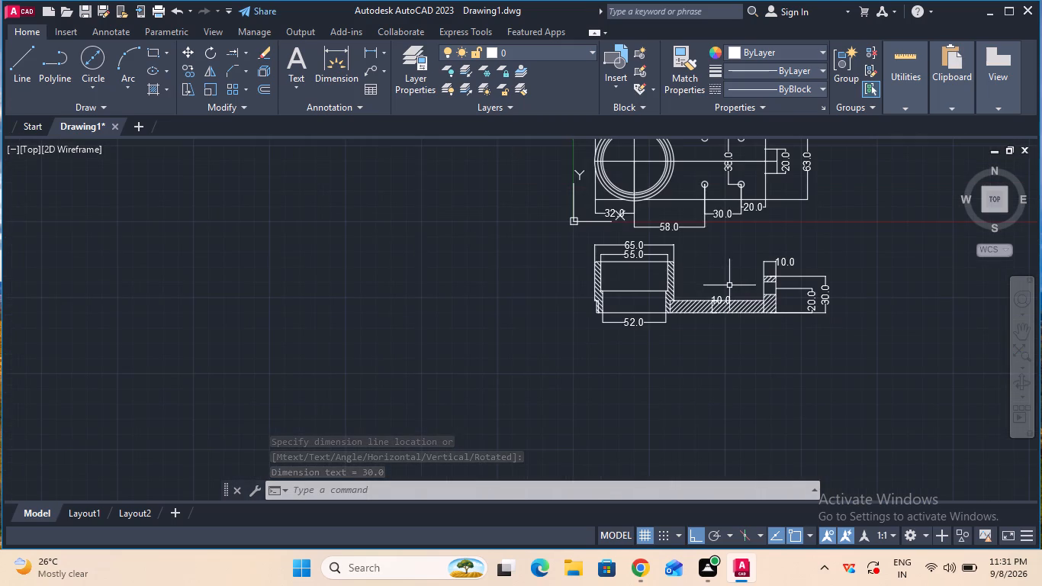
scroll(729, 285, "down", 1, "ctrl")
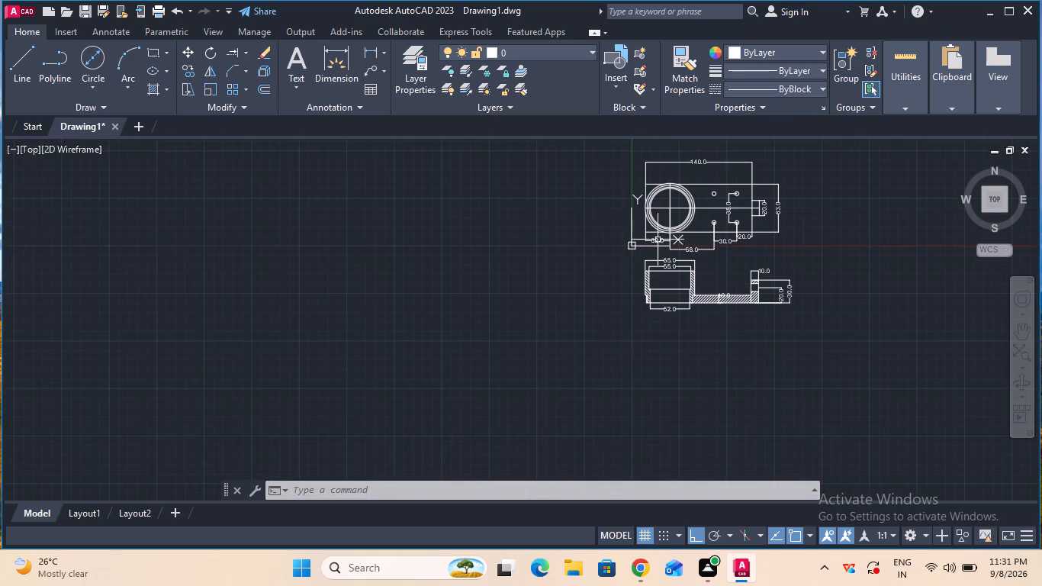
left_click(605, 174)
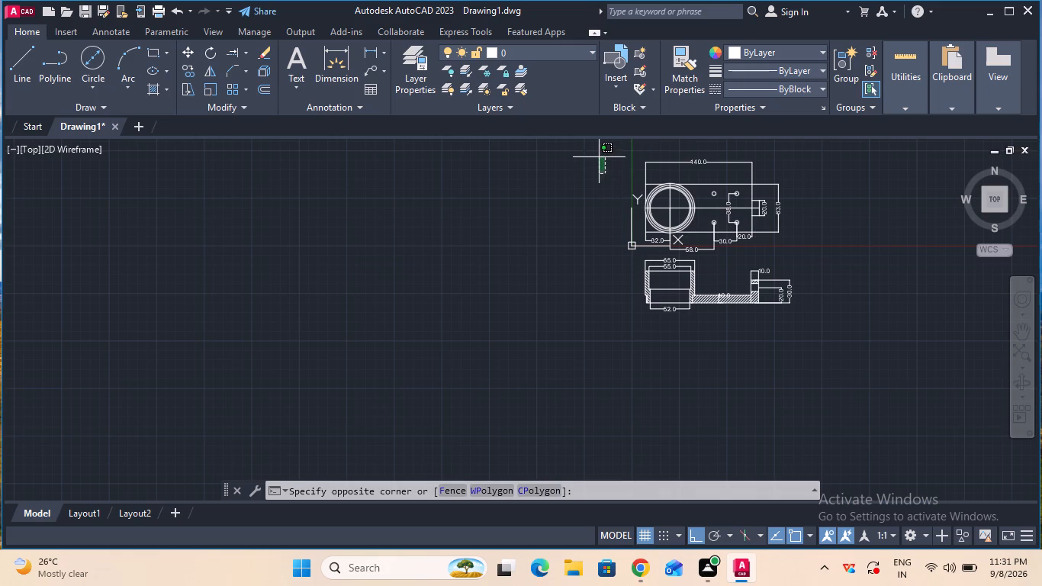
left_click(599, 156)
left_click(598, 159)
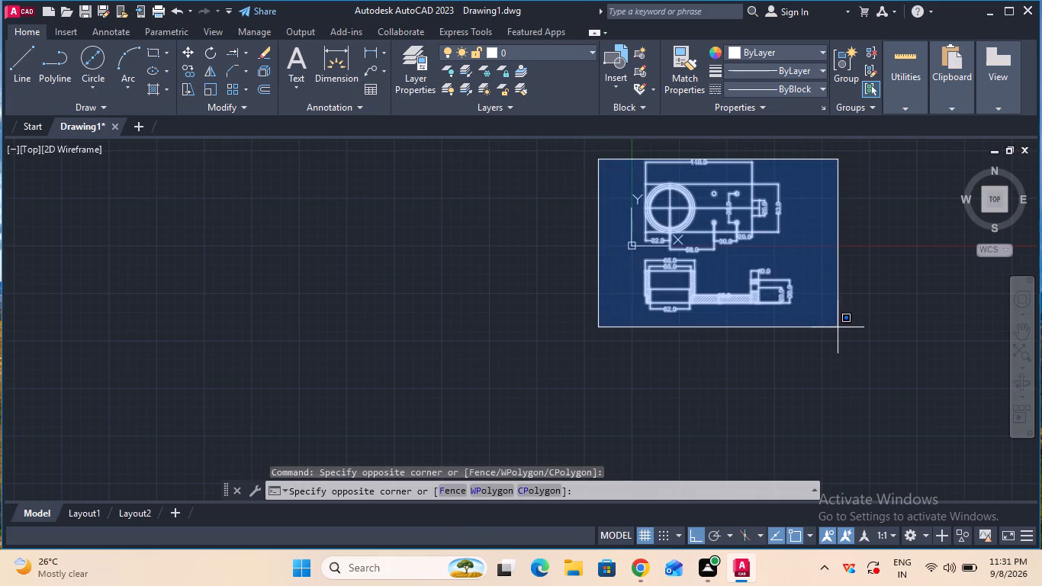
left_click(837, 328)
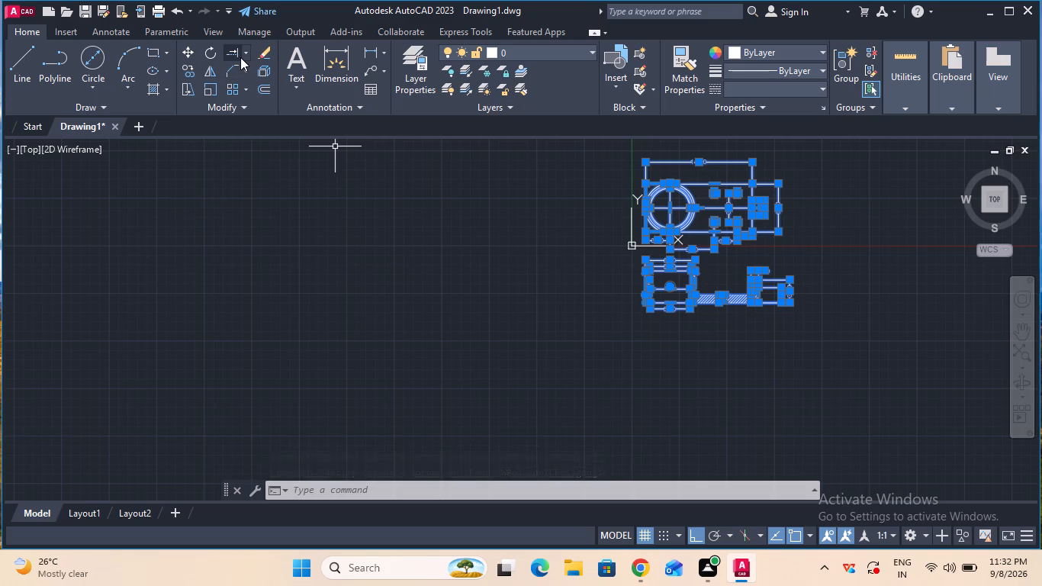
left_click(195, 53)
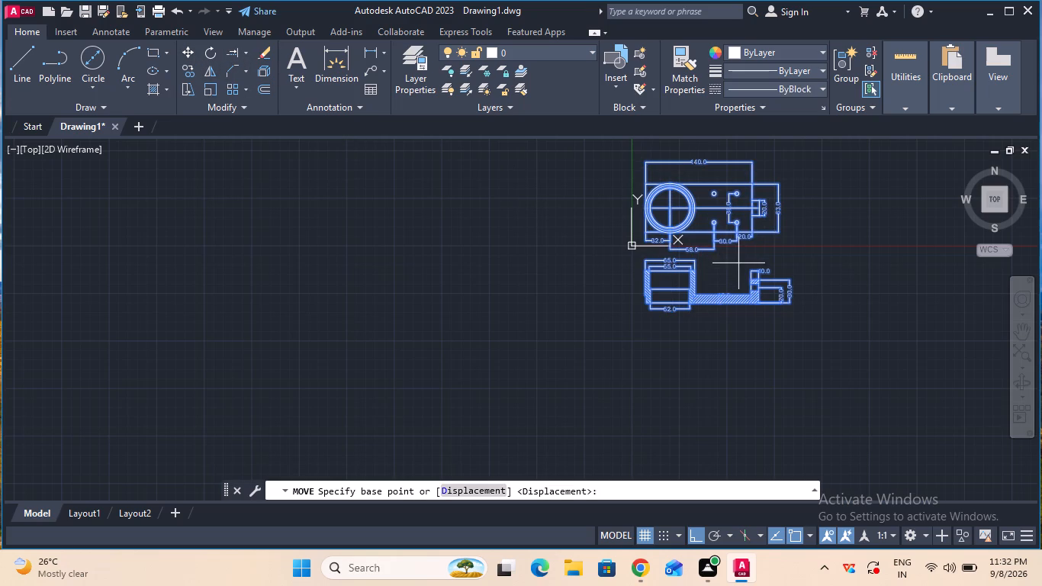
left_click(671, 208)
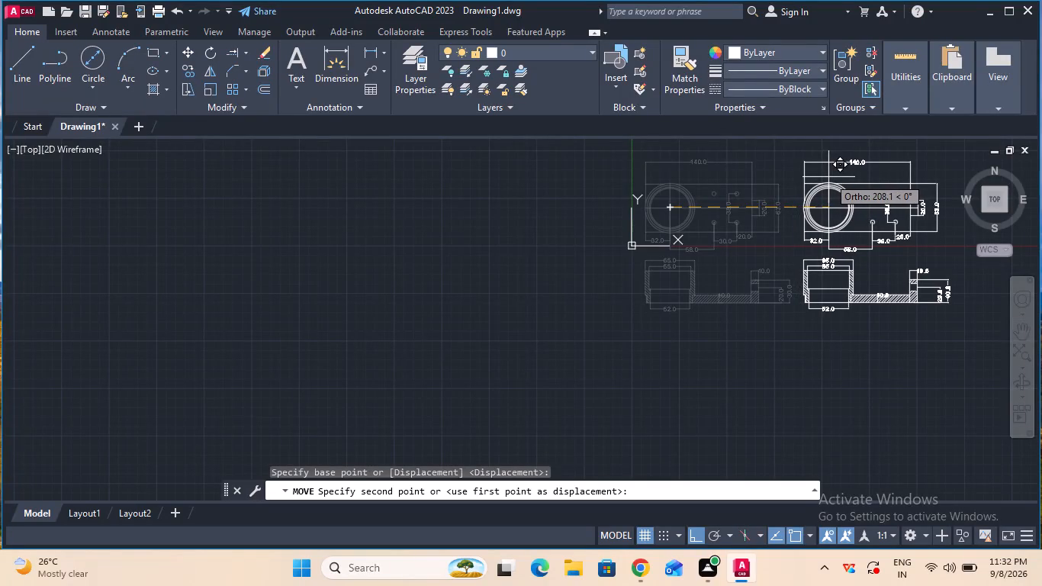
left_click(828, 177)
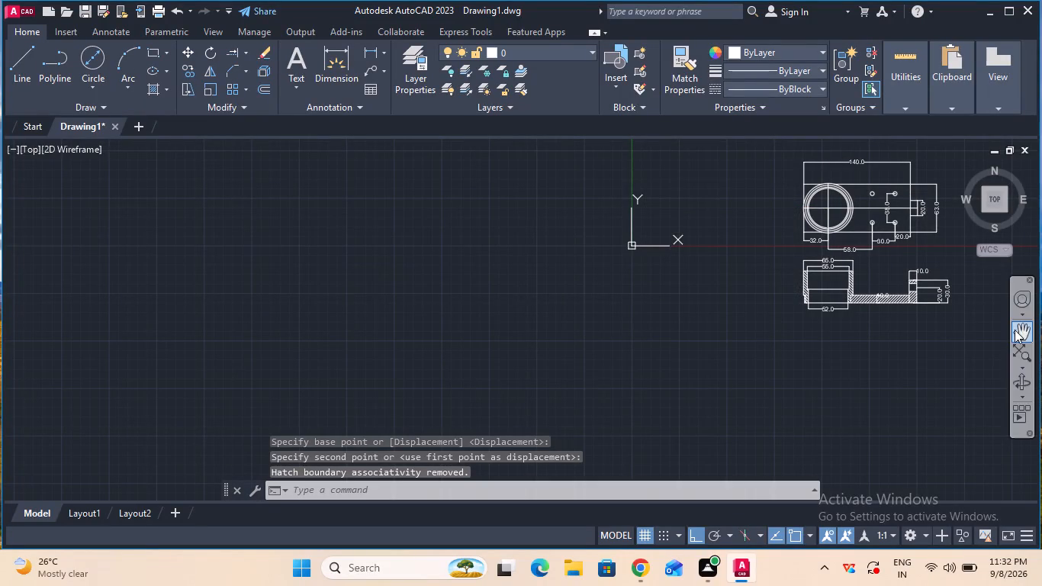
Turn Ortho off and move both views together diagonally up and back toward the Y axis, so they sit above the X axis.
left_click(1018, 338)
left_click_drag(1001, 286, 995, 393)
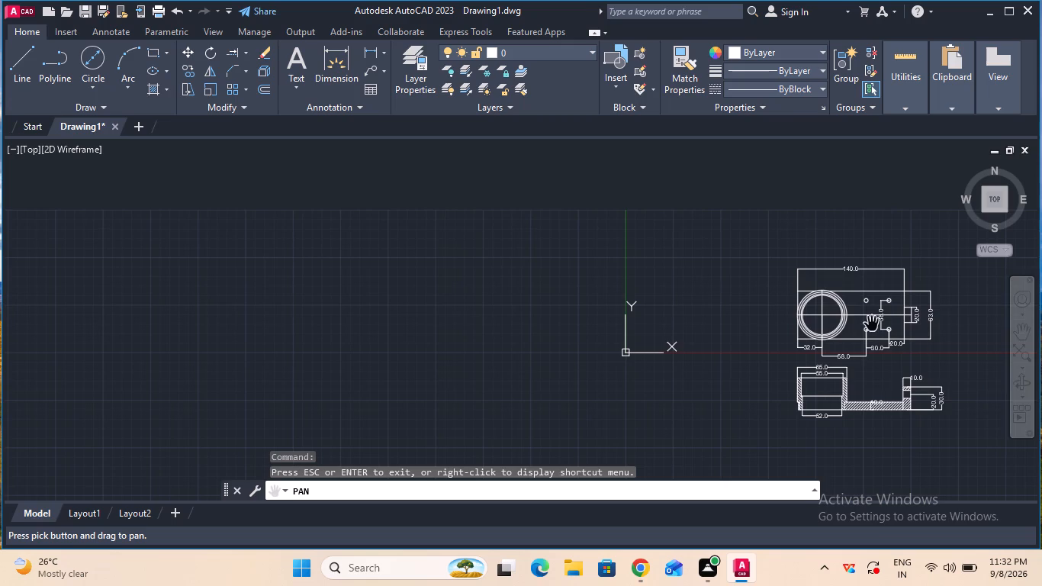
key("F8")
key("Escape")
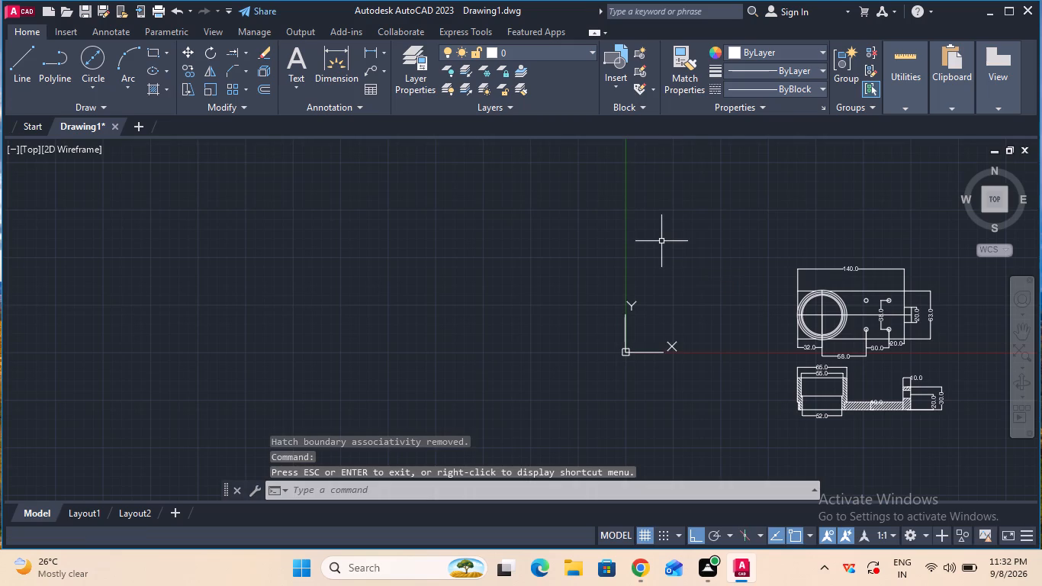
key("F8")
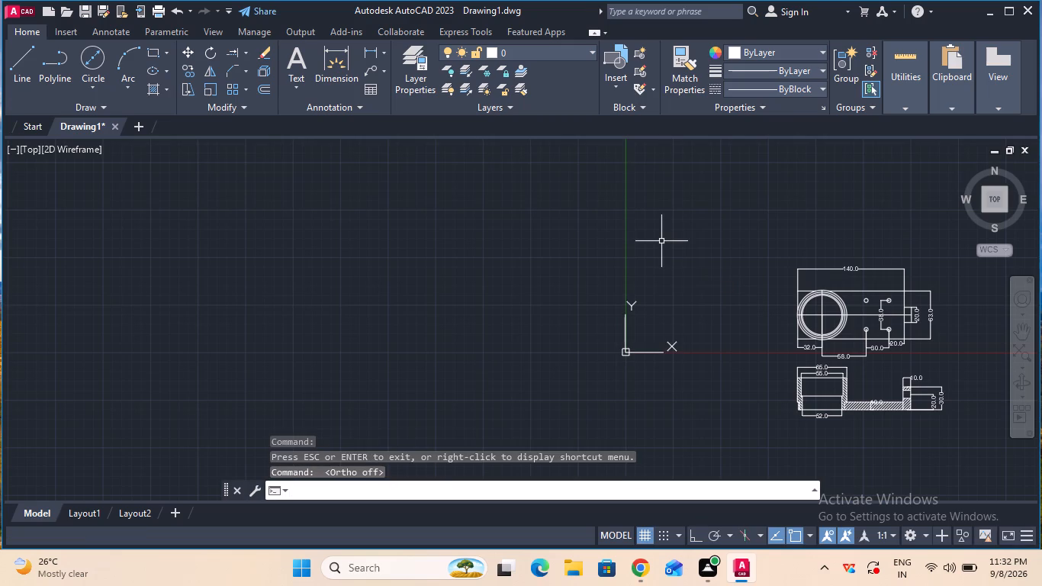
left_click(186, 55)
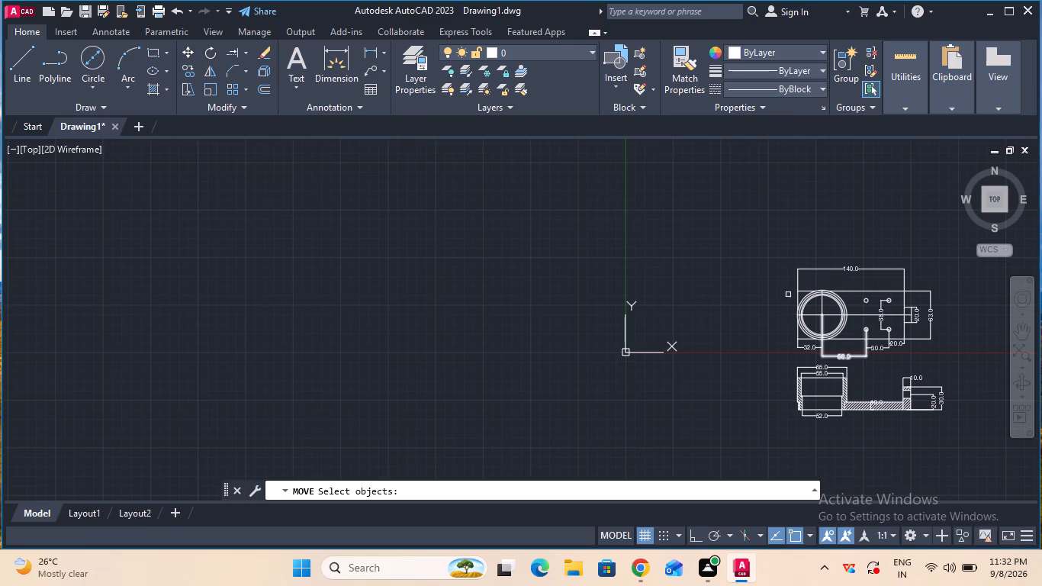
key("Escape")
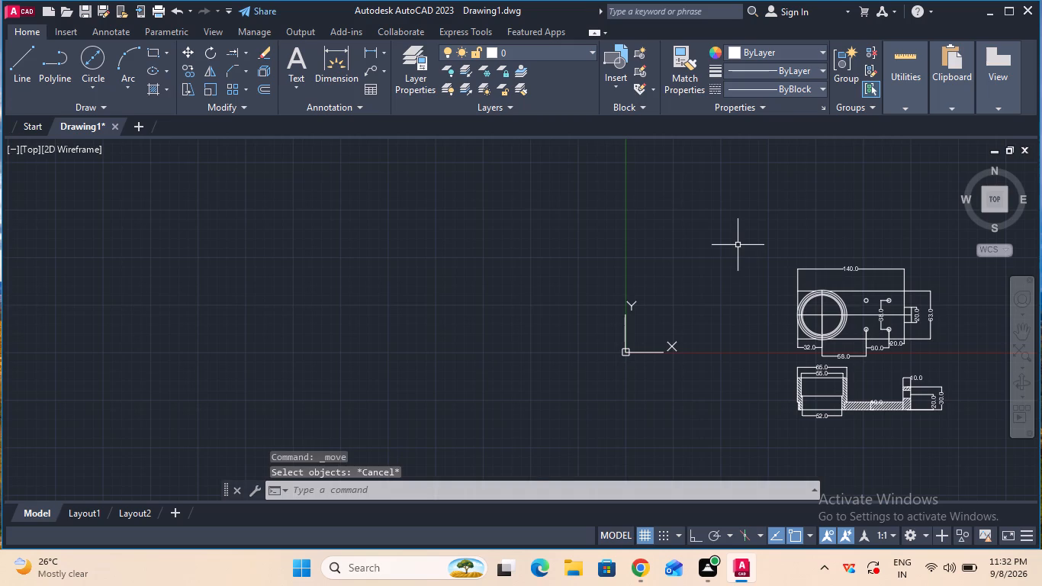
left_click(738, 245)
left_click(1026, 478)
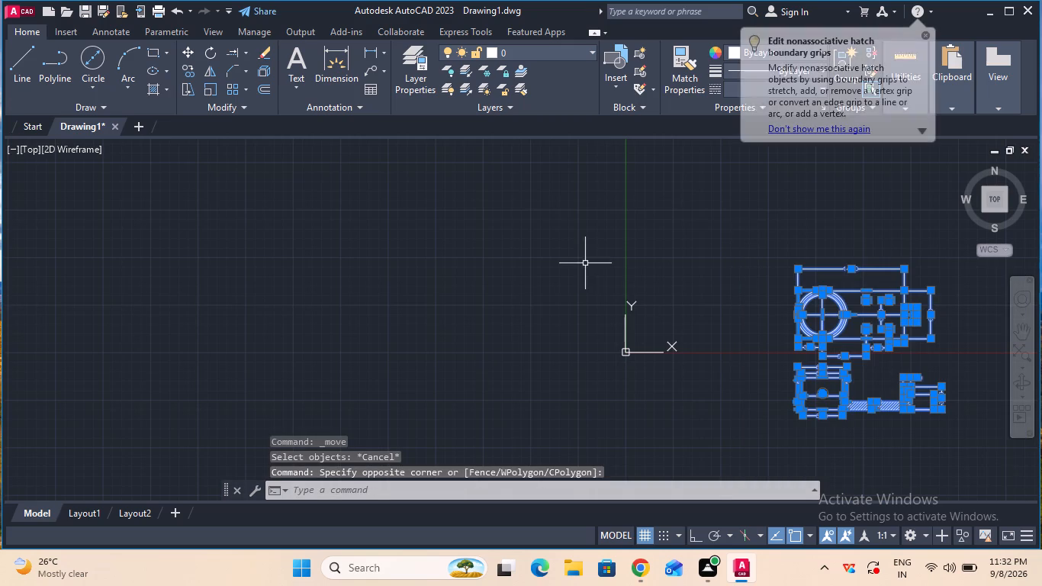
left_click(188, 53)
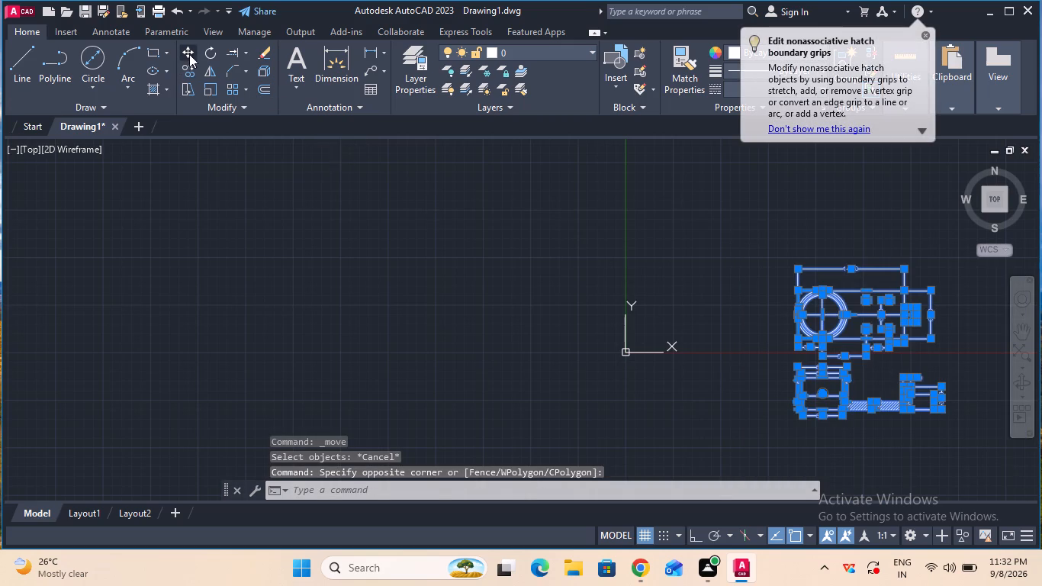
left_click(857, 336)
left_click(771, 235)
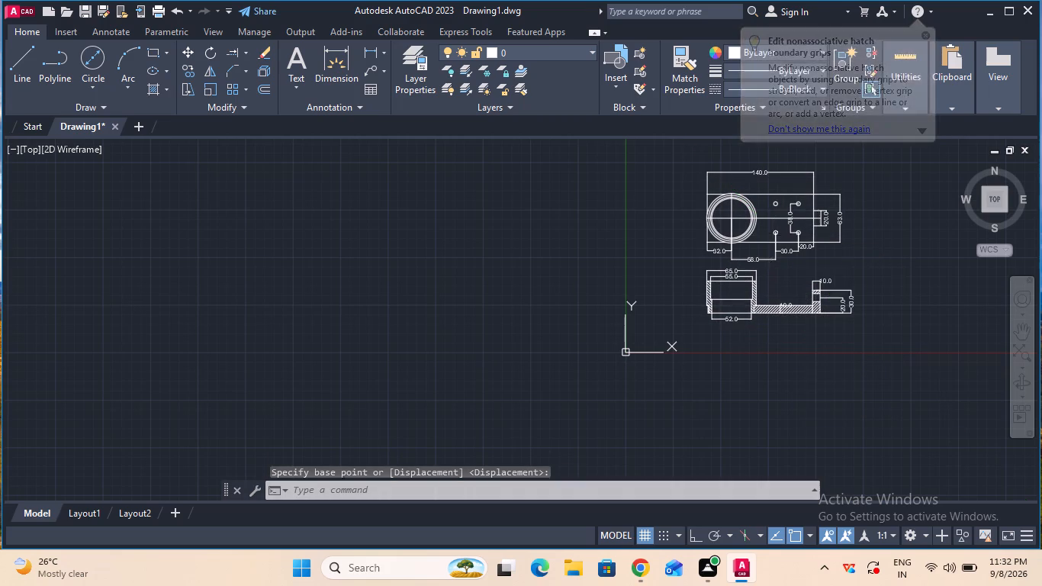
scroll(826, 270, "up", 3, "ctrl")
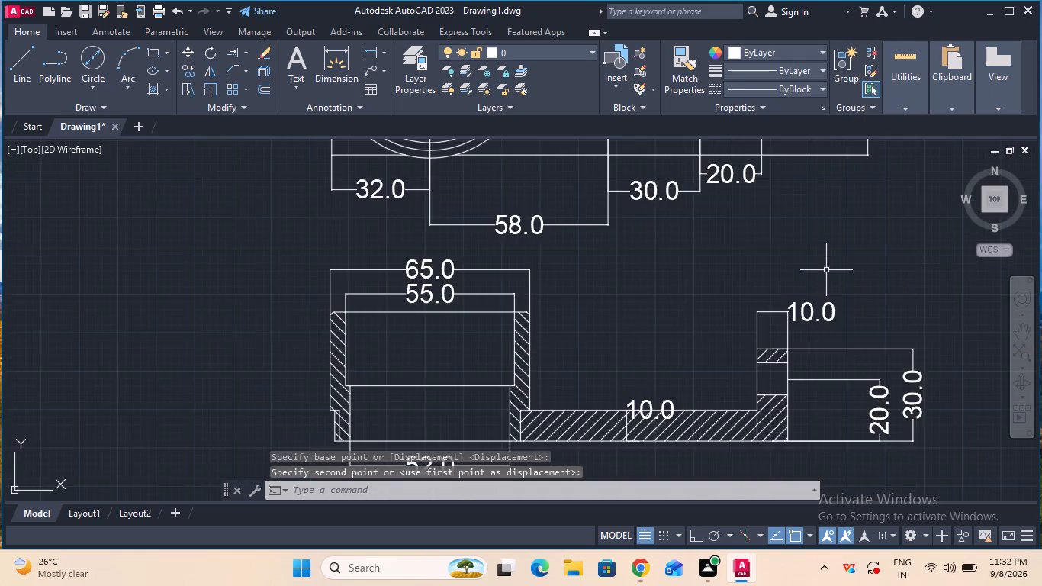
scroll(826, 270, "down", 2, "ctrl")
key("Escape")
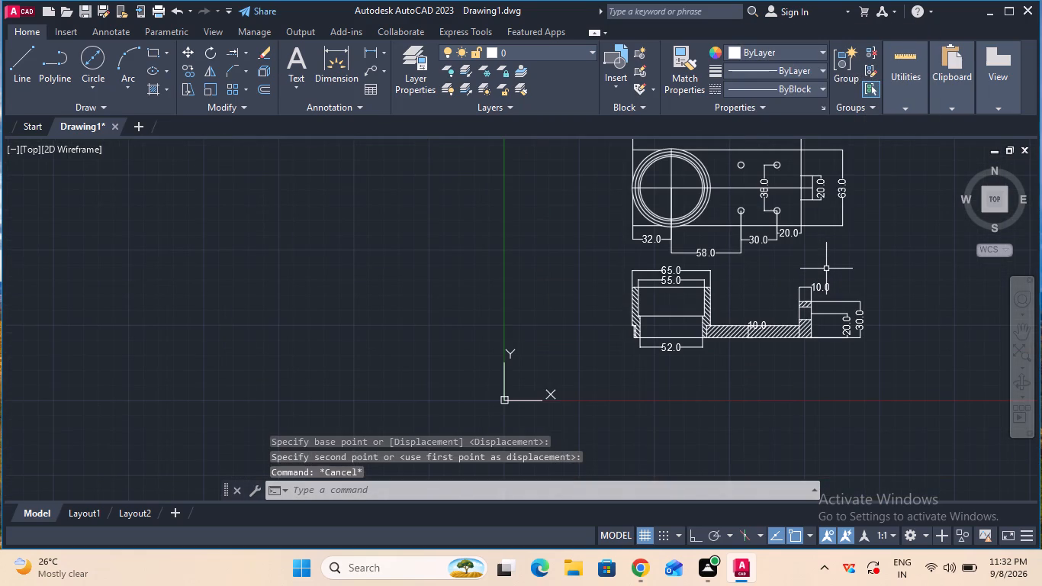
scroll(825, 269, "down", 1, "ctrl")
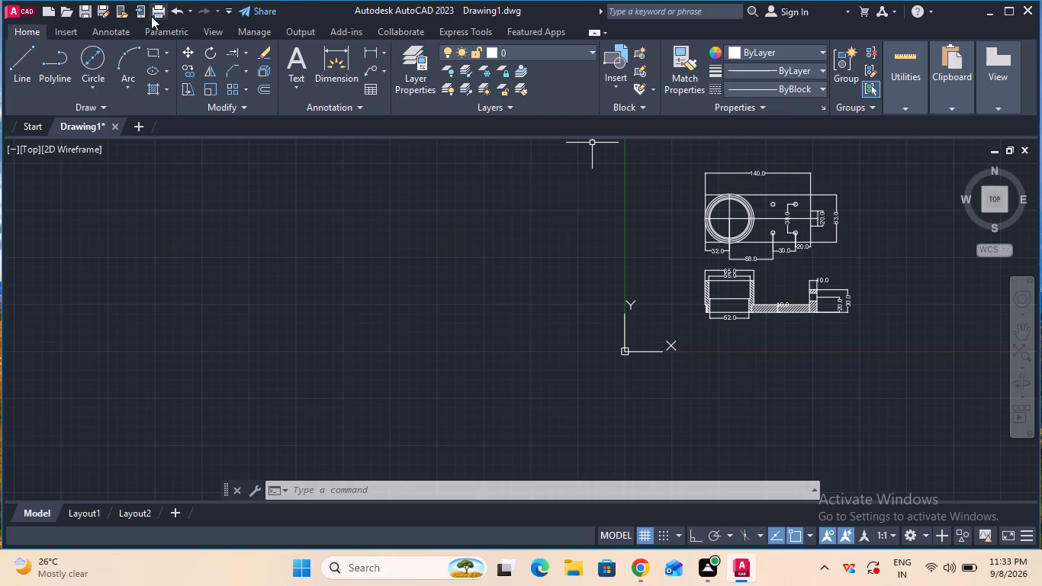
Save the drawing to the Desktop as Bearing Block in AutoCAD 2018 Drawing format.
left_click(88, 15)
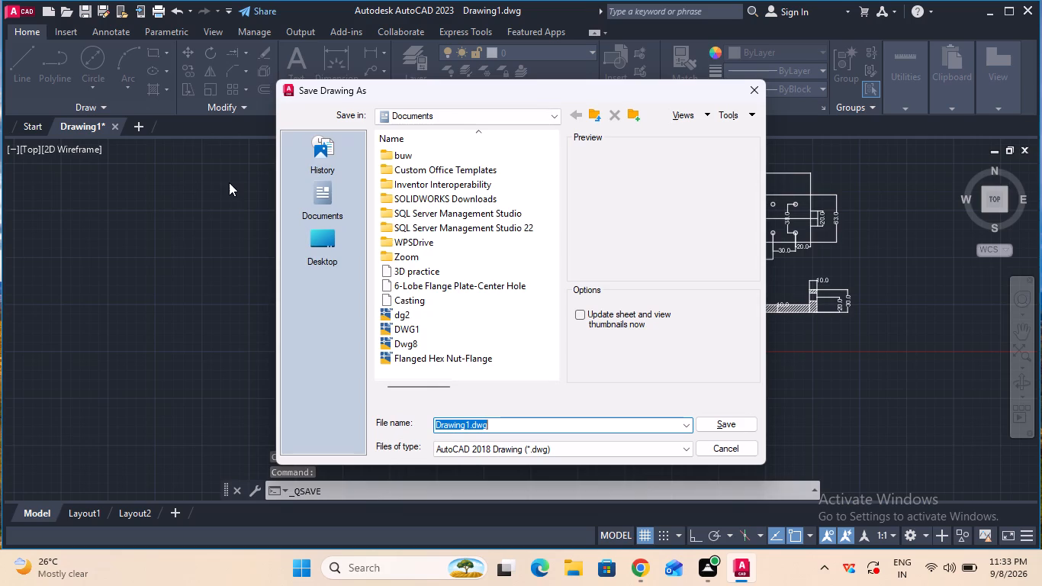
left_click(532, 425)
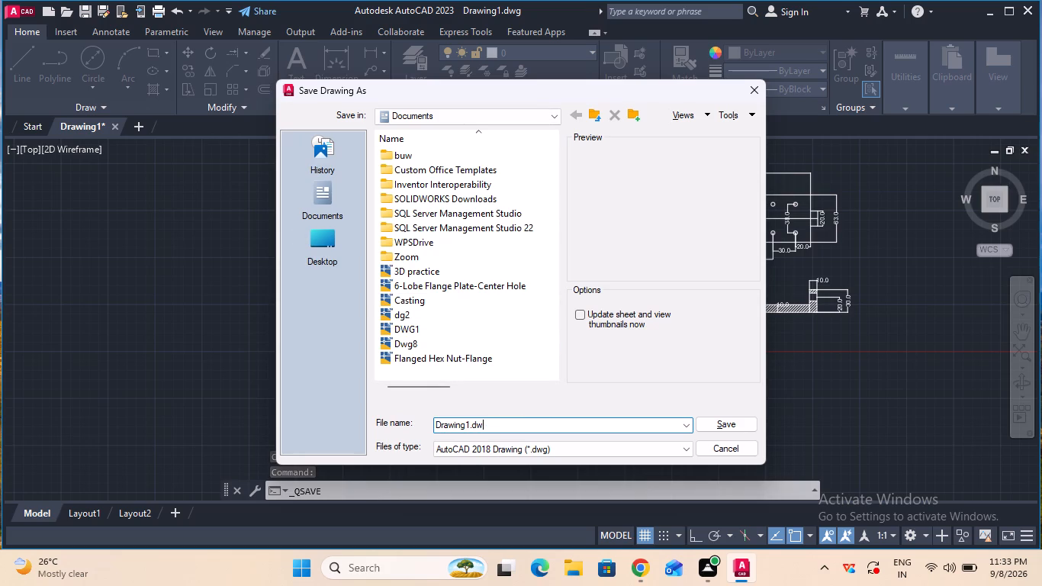
key("b")
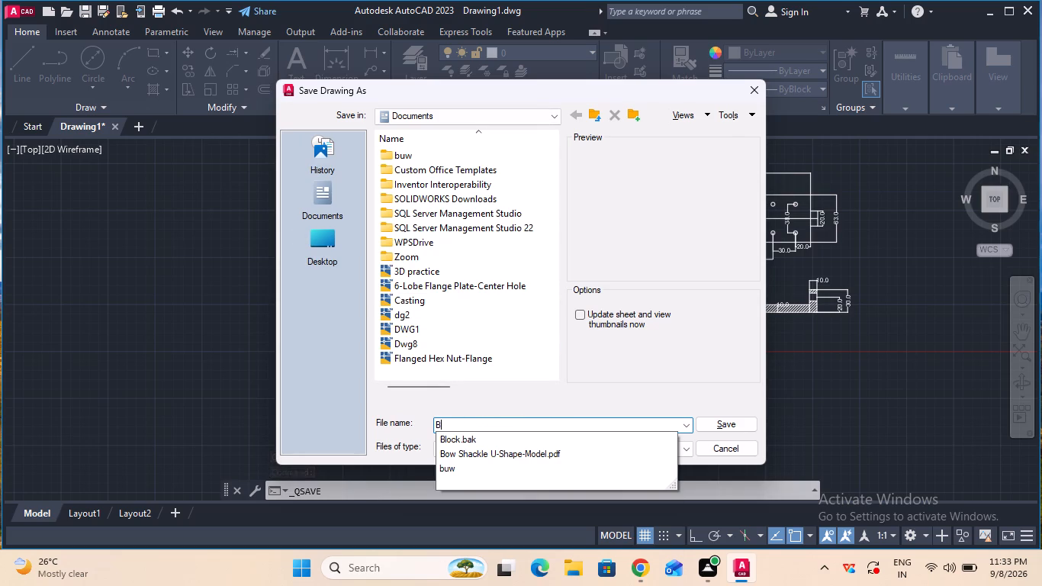
type("earing")
key("space")
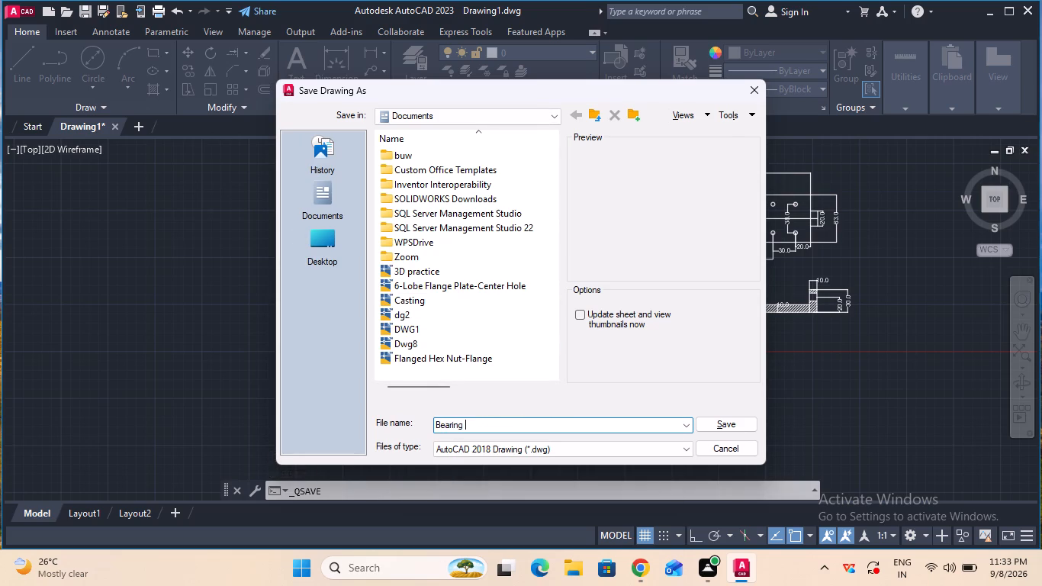
key("b")
type("lock")
left_click(326, 241)
left_click(719, 424)
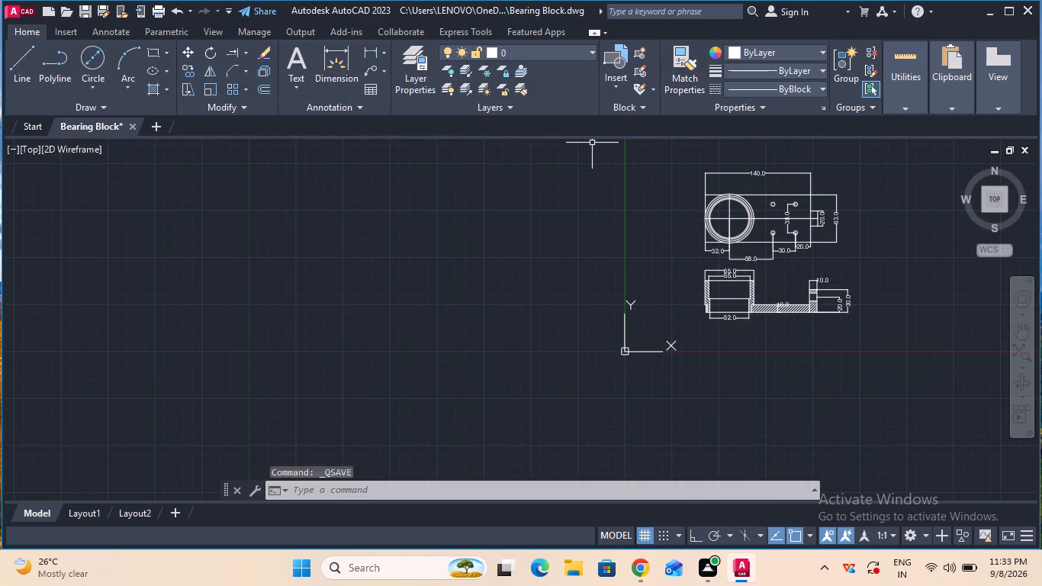
Set up a centred plot of the model, using a window area that encloses both dimensioned views.
type("pl")
type("ot")
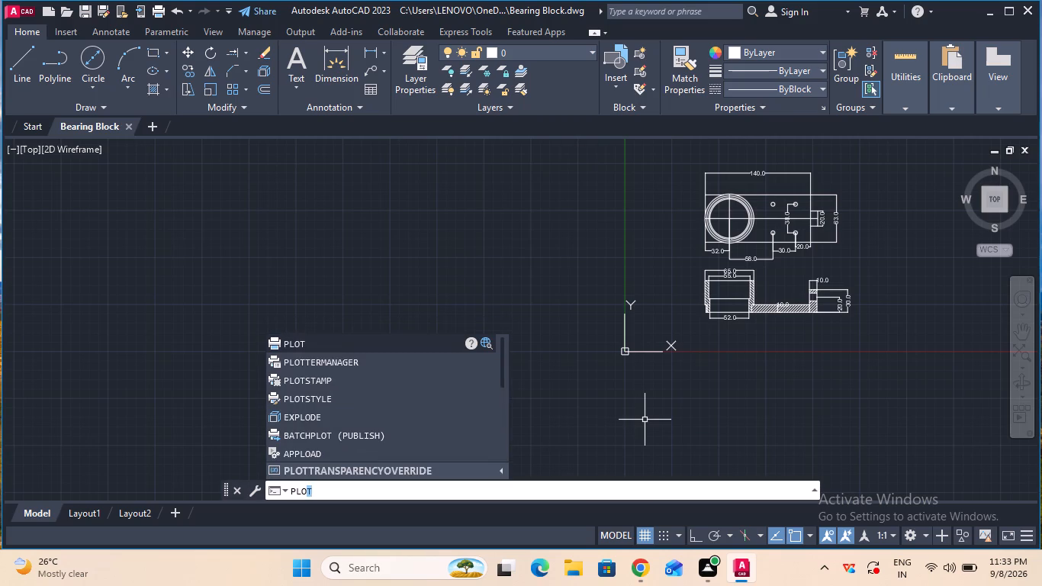
key("Return")
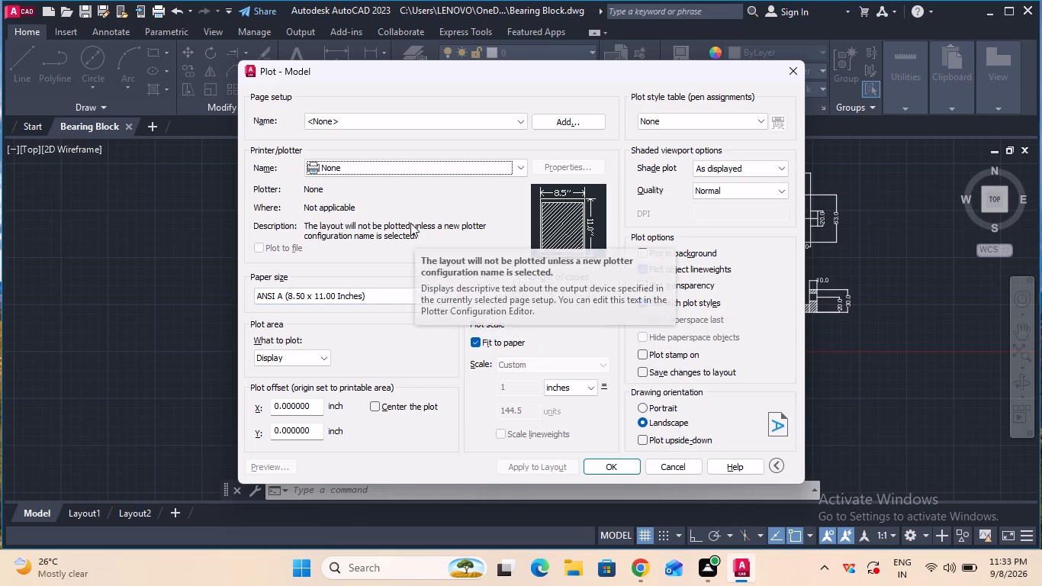
left_click(439, 128)
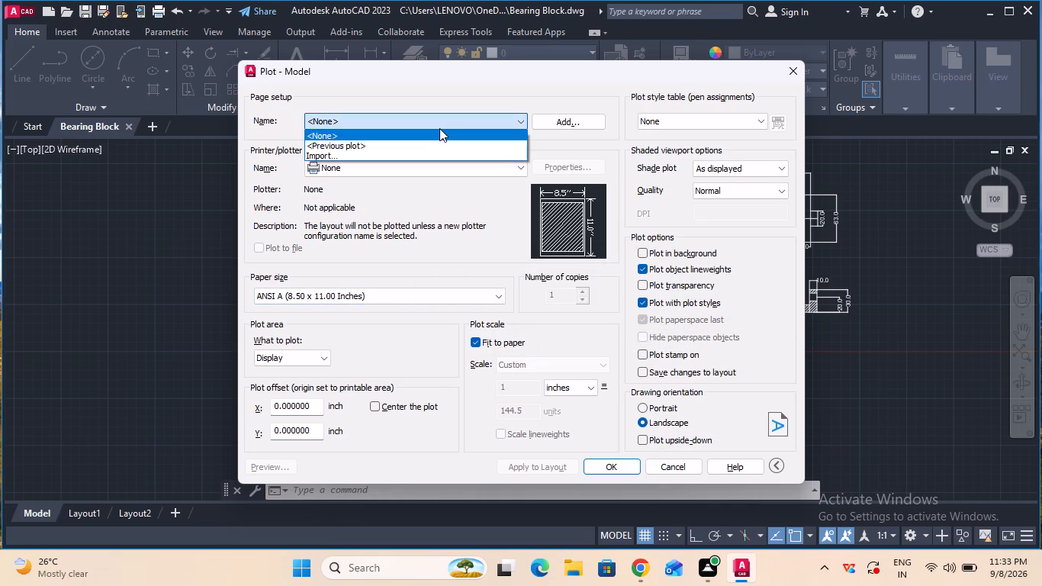
left_click(439, 128)
left_click(443, 161)
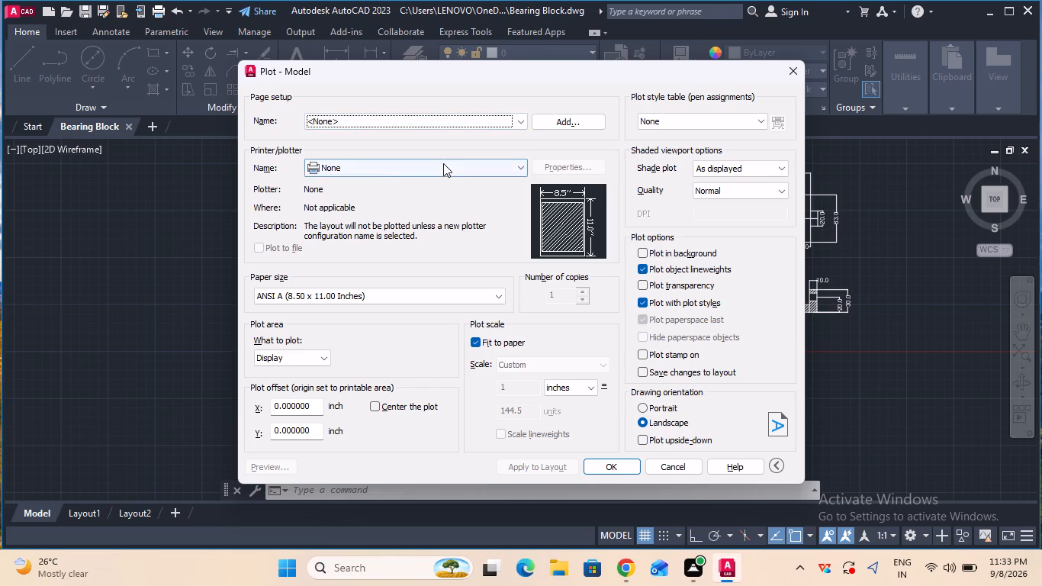
left_click(443, 166)
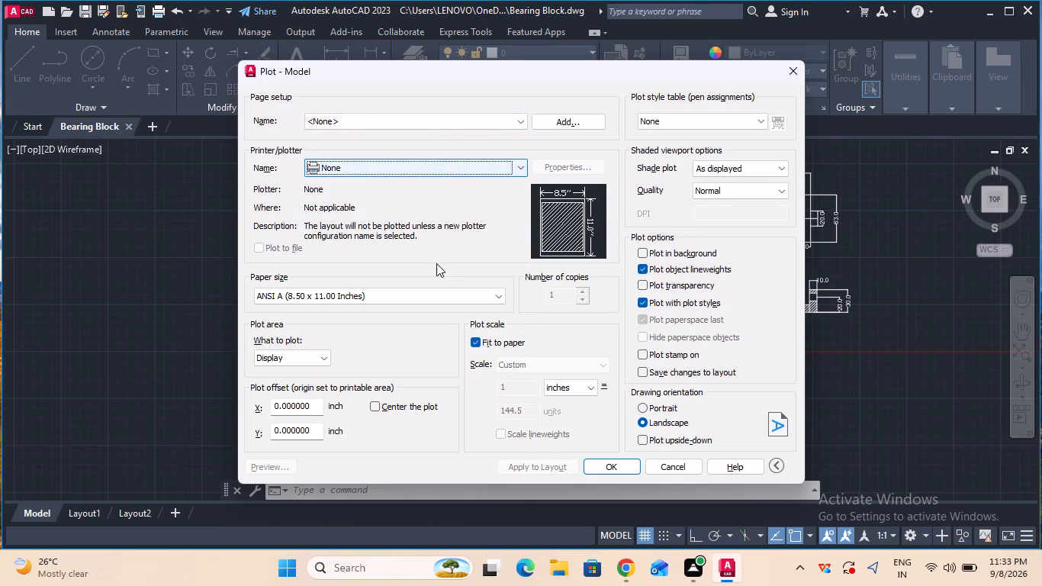
left_click(388, 409)
left_click(307, 353)
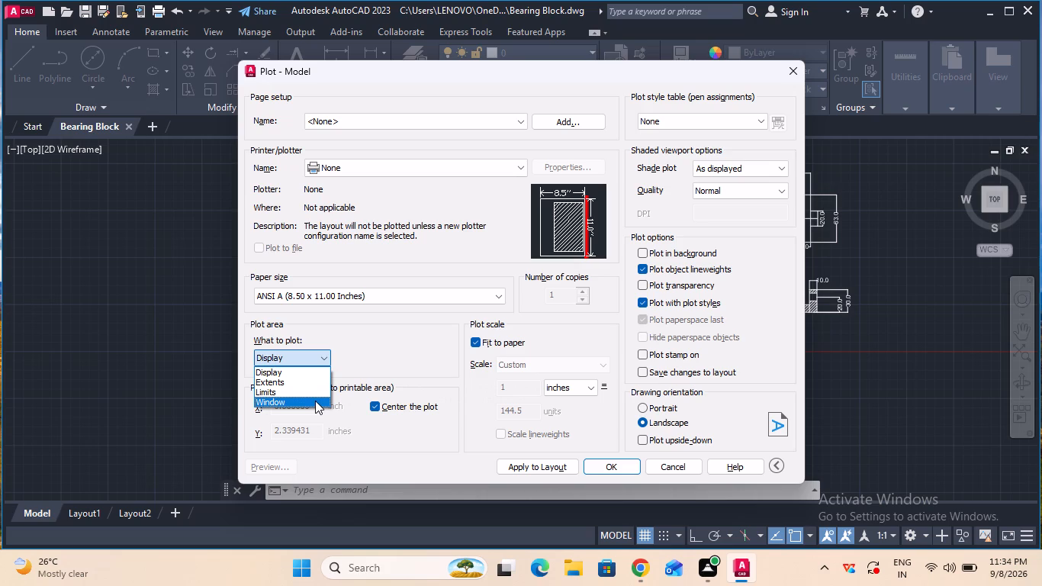
left_click(315, 401)
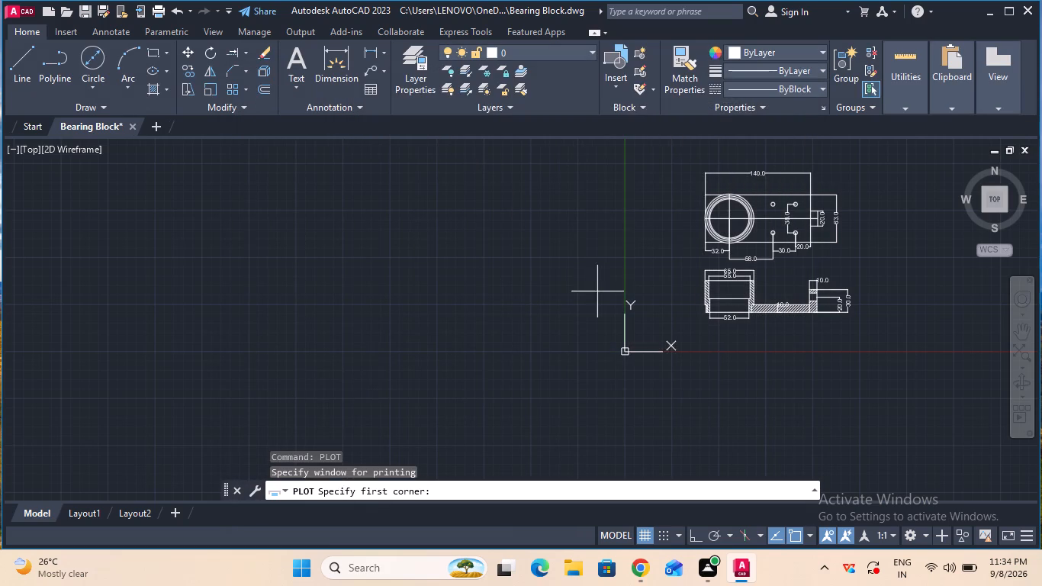
left_click(682, 143)
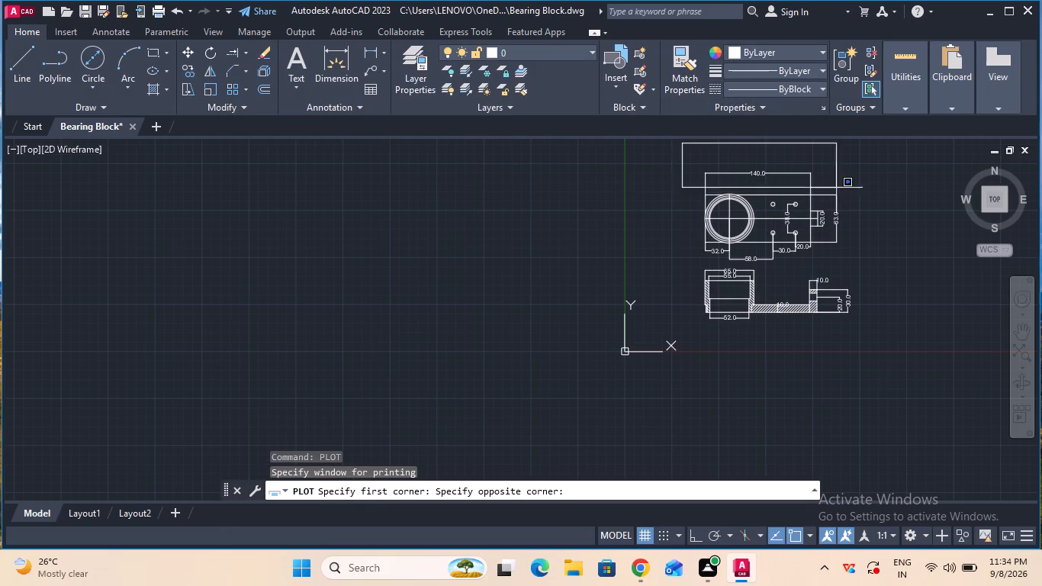
double_click(877, 342)
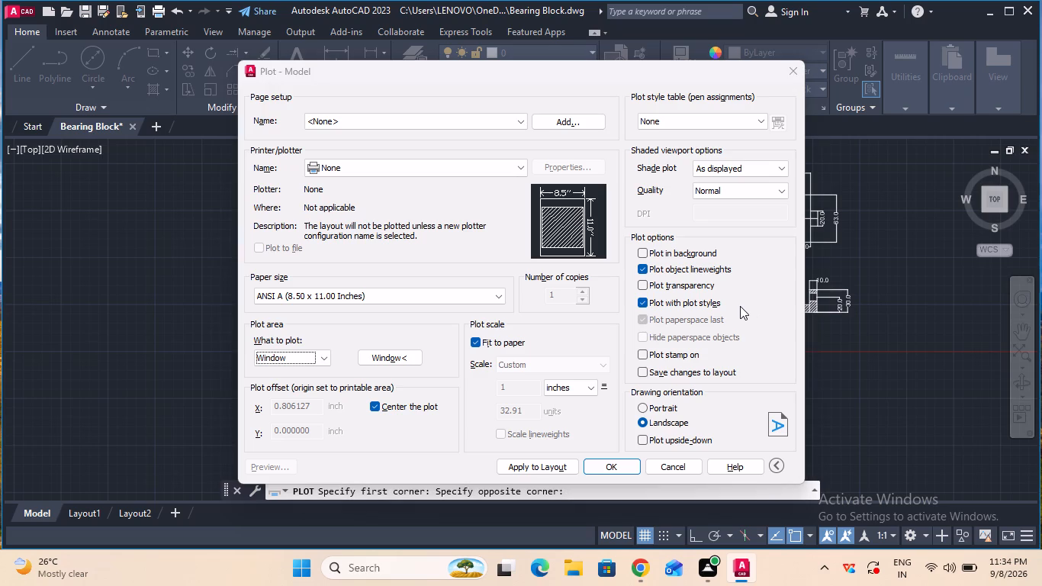
Set the plot's paper size to ISO A4 (297.00 x 210.00 MM) and its plotter to DWG To PDF.pc3.
left_click(375, 295)
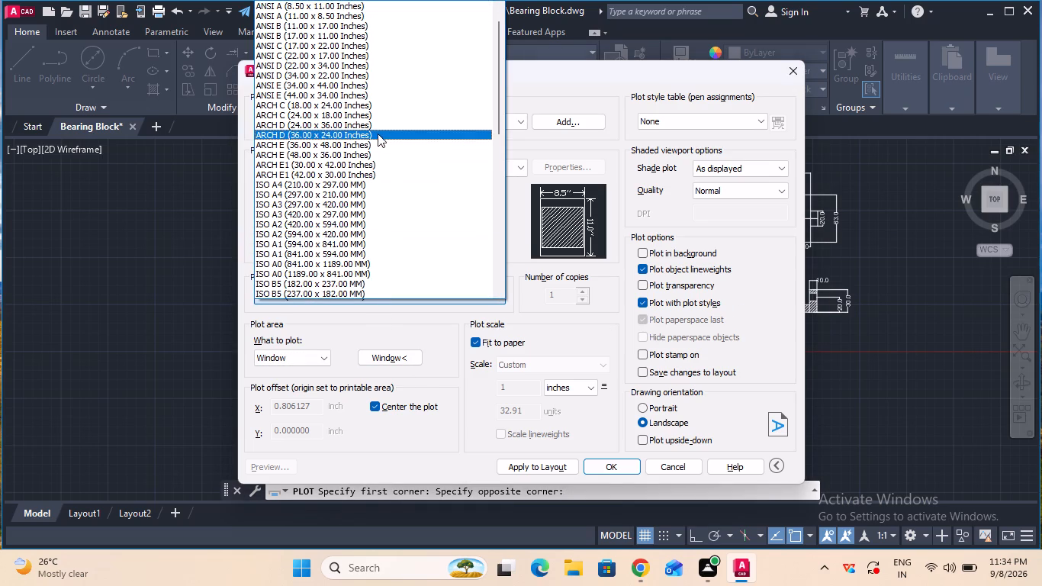
left_click(380, 197)
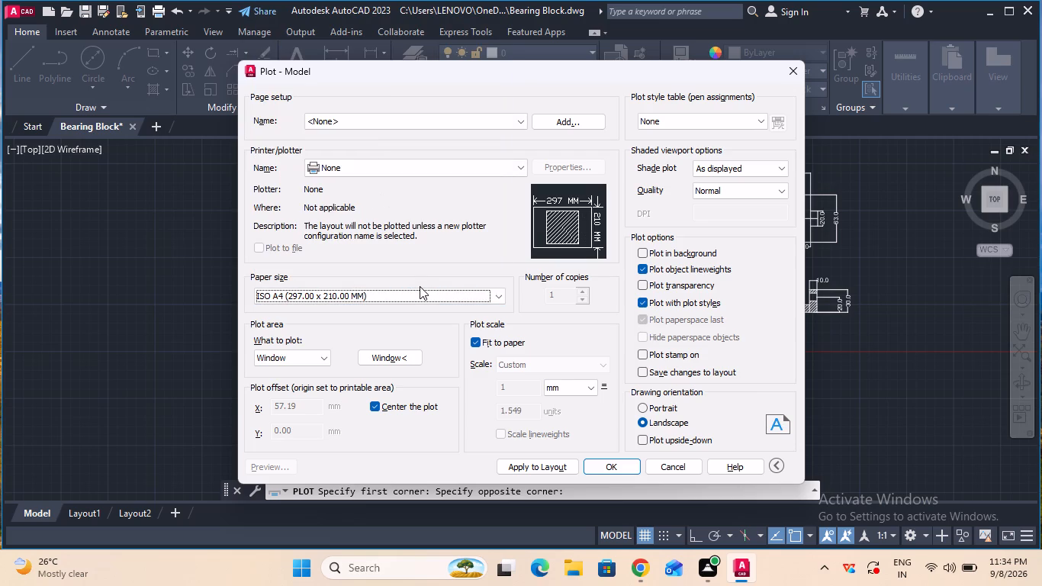
double_click(474, 172)
left_click(474, 170)
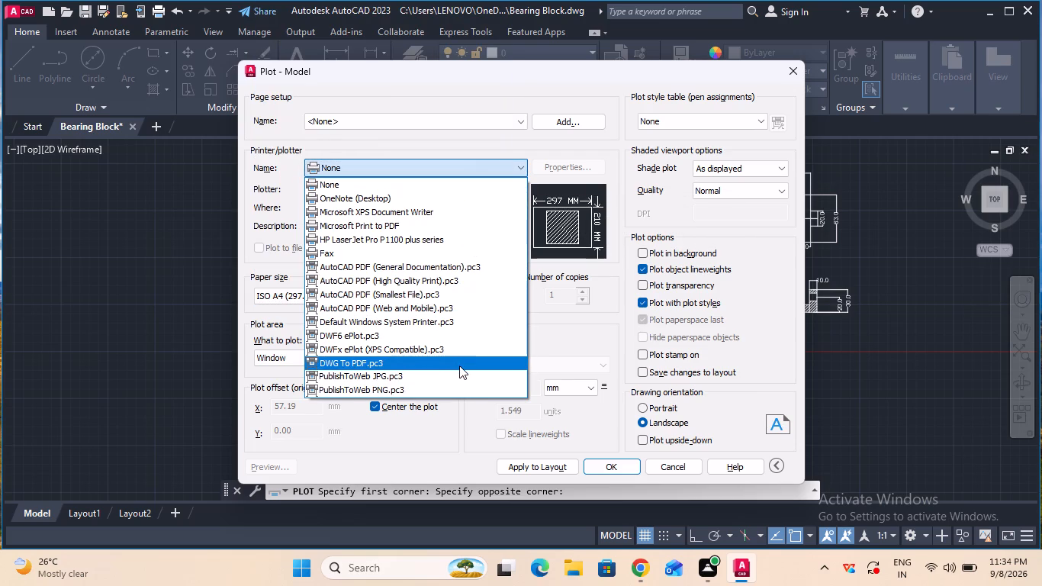
double_click(459, 365)
left_click(459, 365)
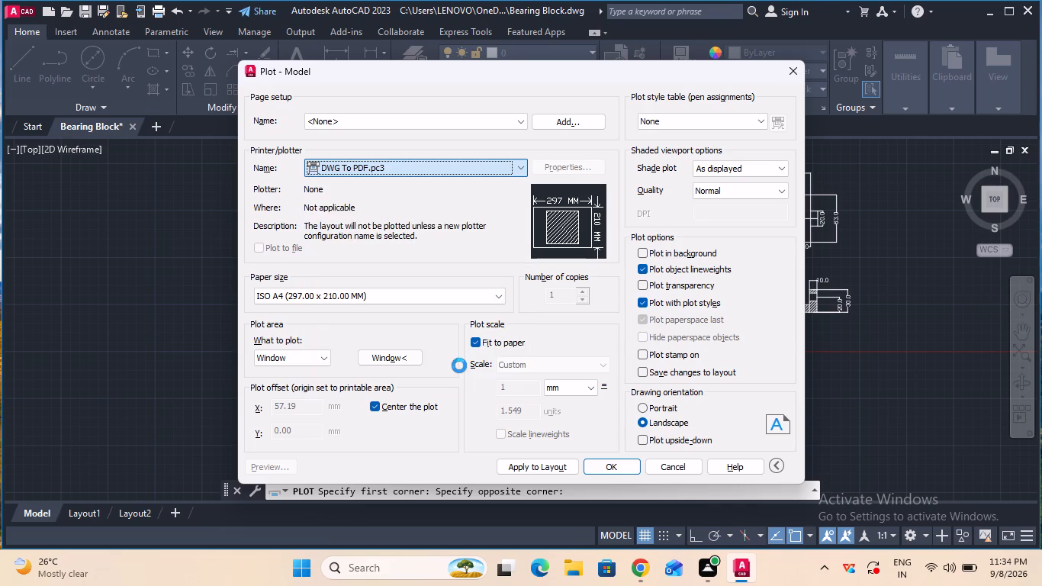
Plot the sheet to a PDF file named Bearing Block-Model in the Documents folder.
double_click(613, 469)
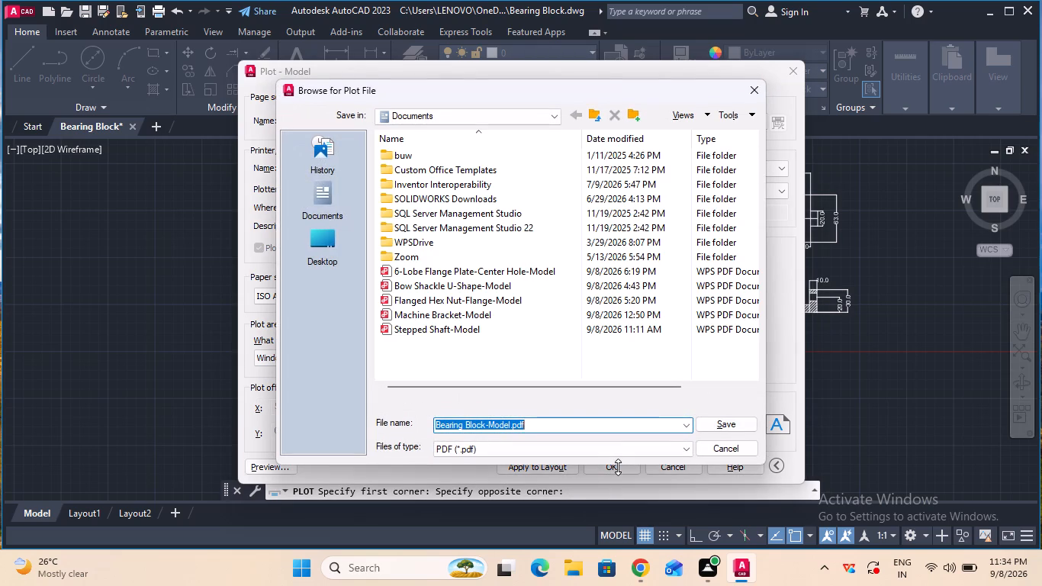
left_click(709, 427)
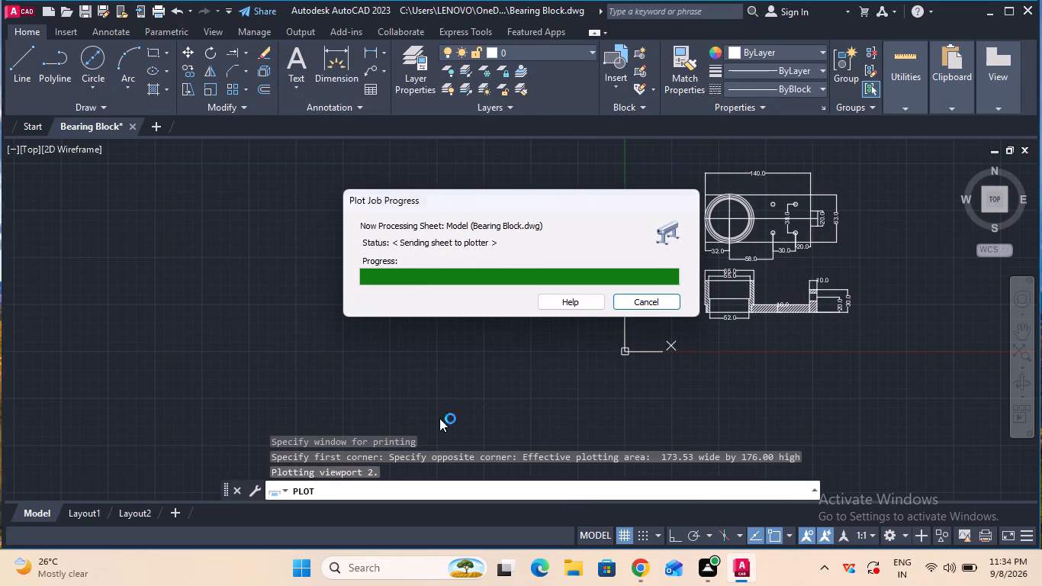
Turn off log file recording with the LOGFILEOFF command.
left_click(371, 488)
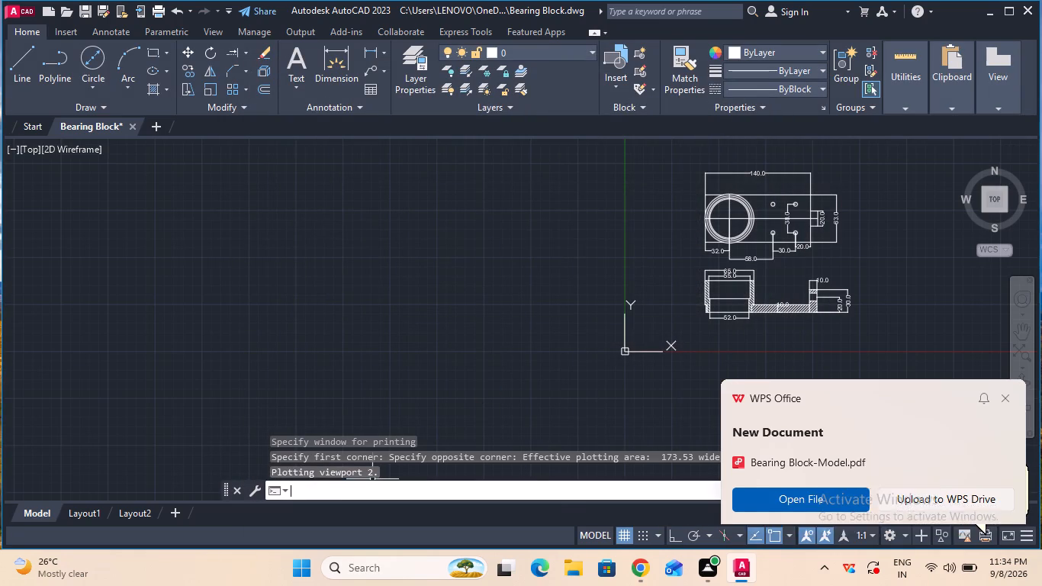
type("log")
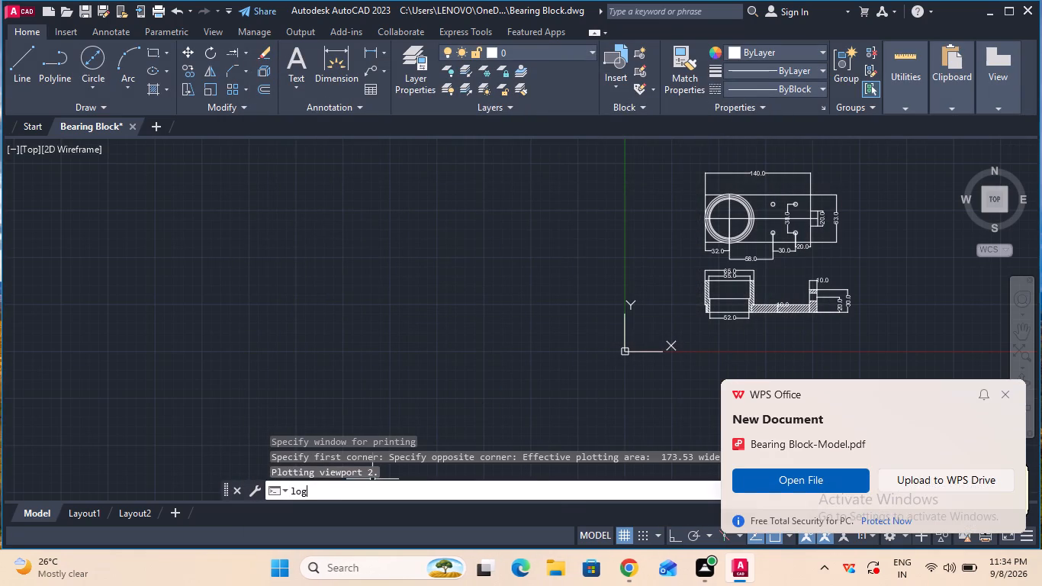
left_click(331, 372)
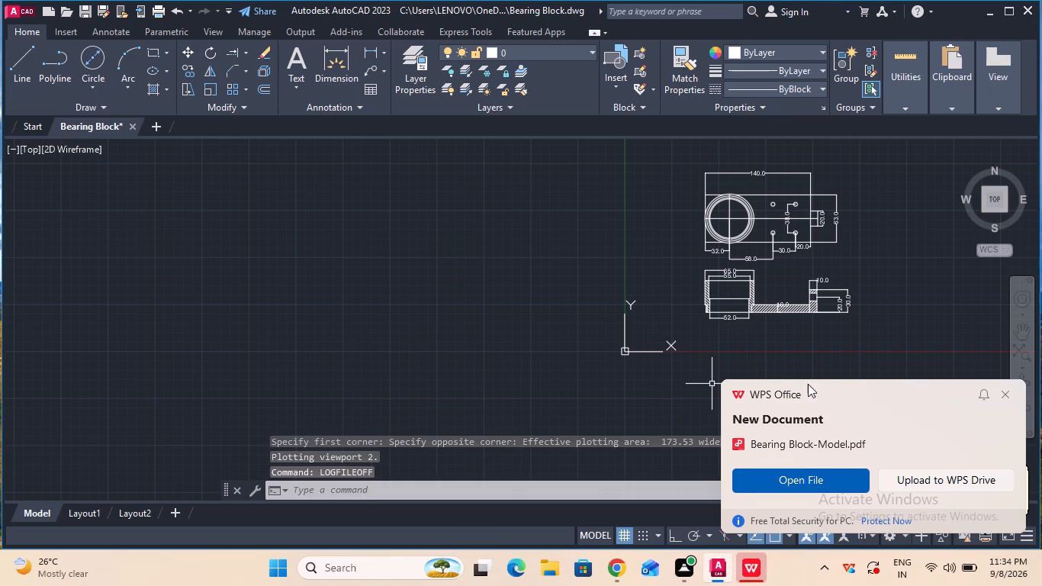
Minimise AutoCAD and close the plotted Bearing Block-Model PDF in WPS Office.
left_click(992, 14)
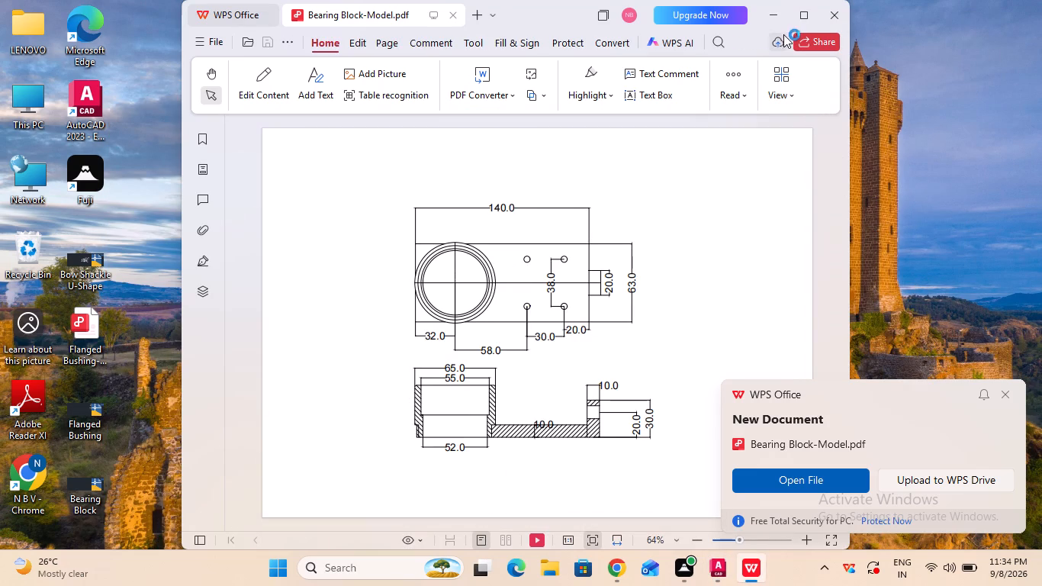
left_click(834, 10)
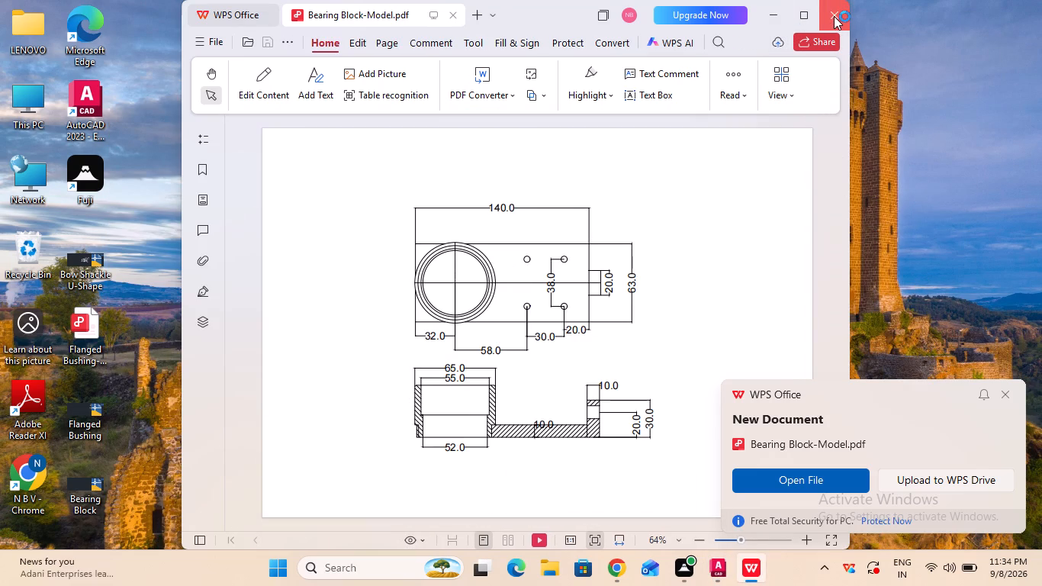